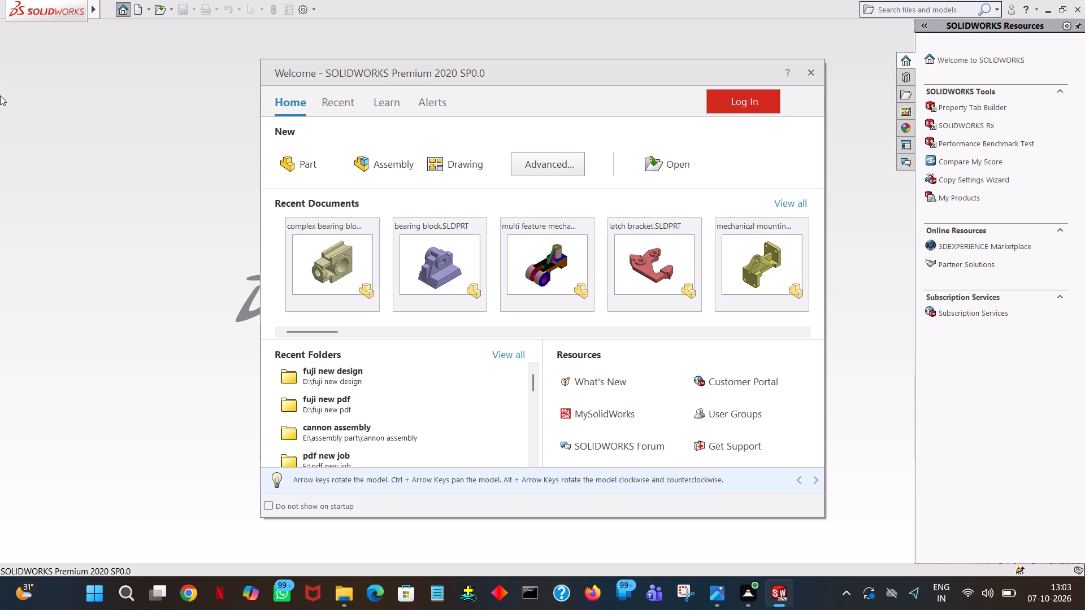
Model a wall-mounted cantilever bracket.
Create a new part document.
double_click(315, 168)
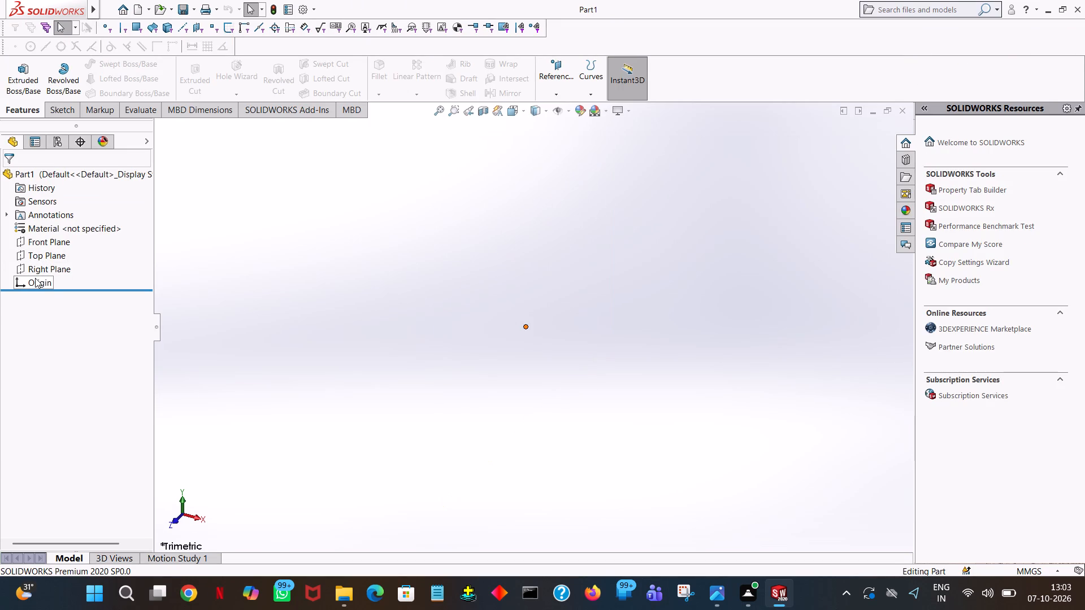
Start a sketch on the Right Plane.
click(46, 269)
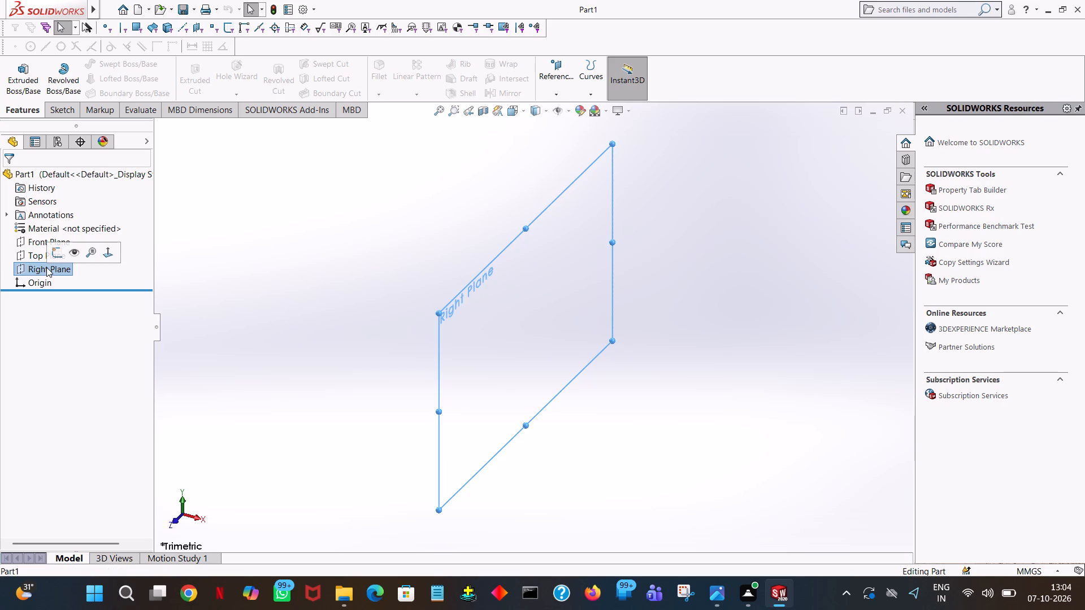
right_click(46, 267)
click(57, 253)
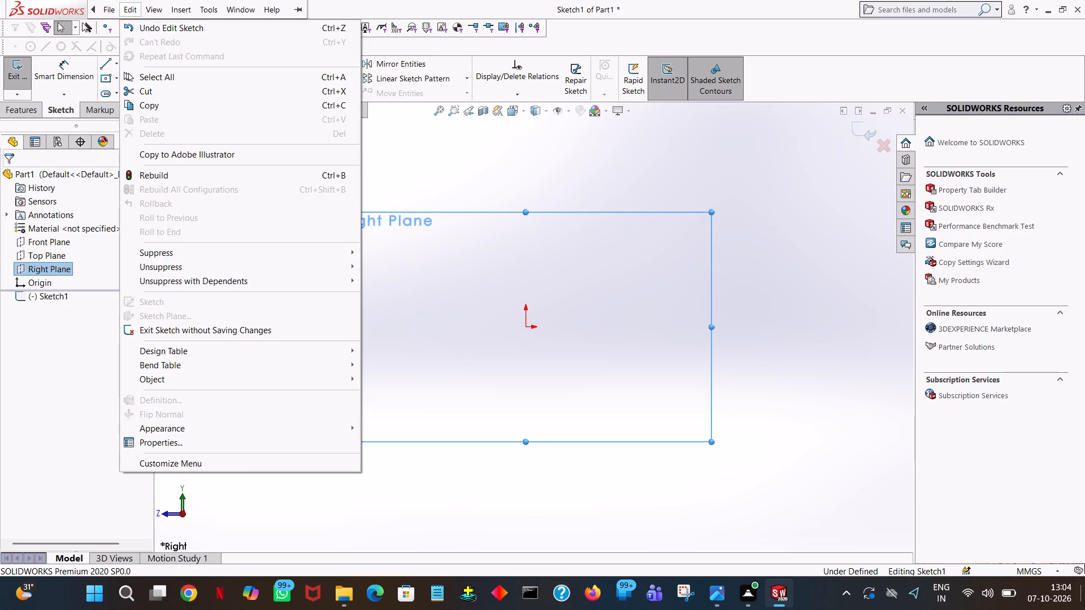
click(497, 145)
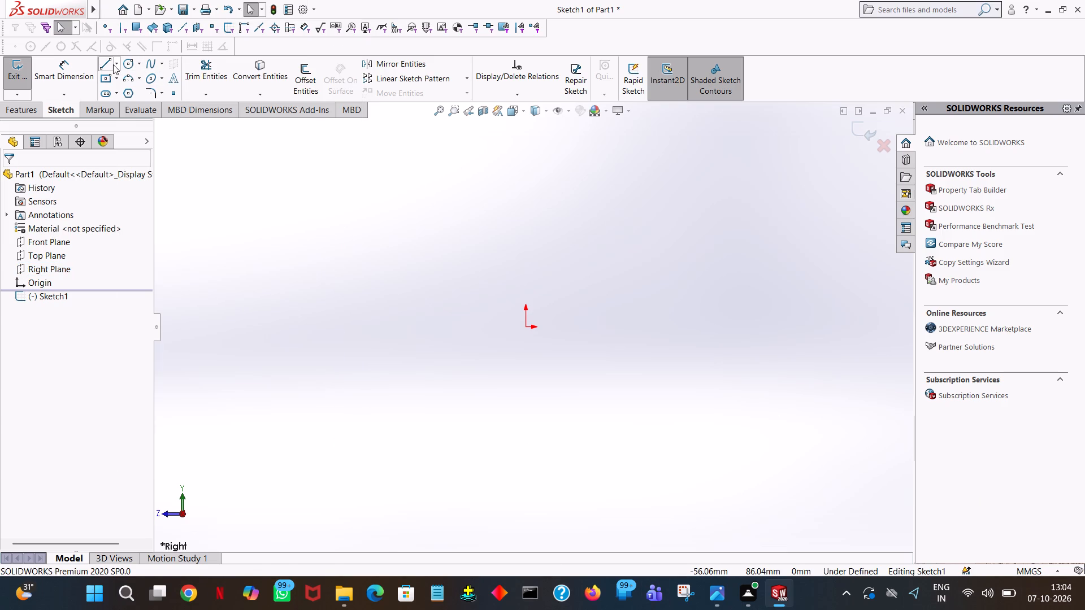
Draw a vertical line upward from the origin and set its length to 150 mm.
click(111, 63)
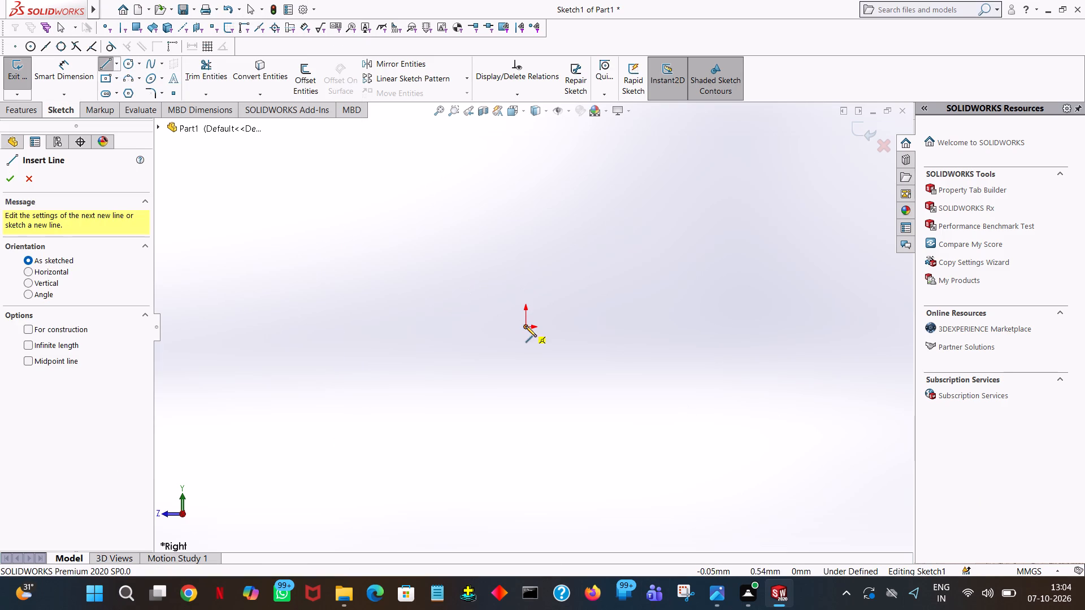
click(525, 326)
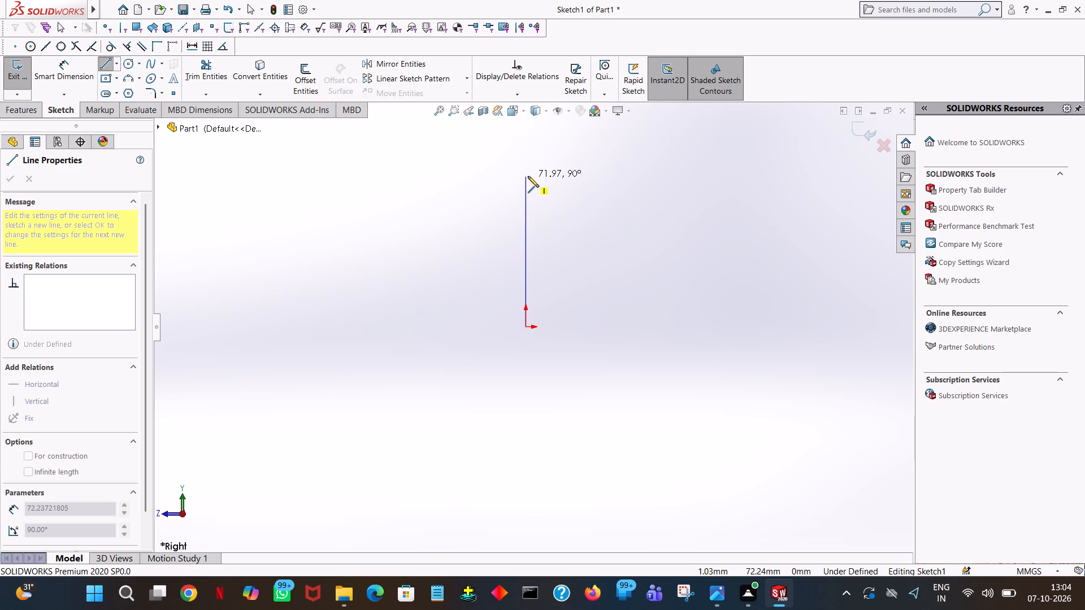
click(528, 176)
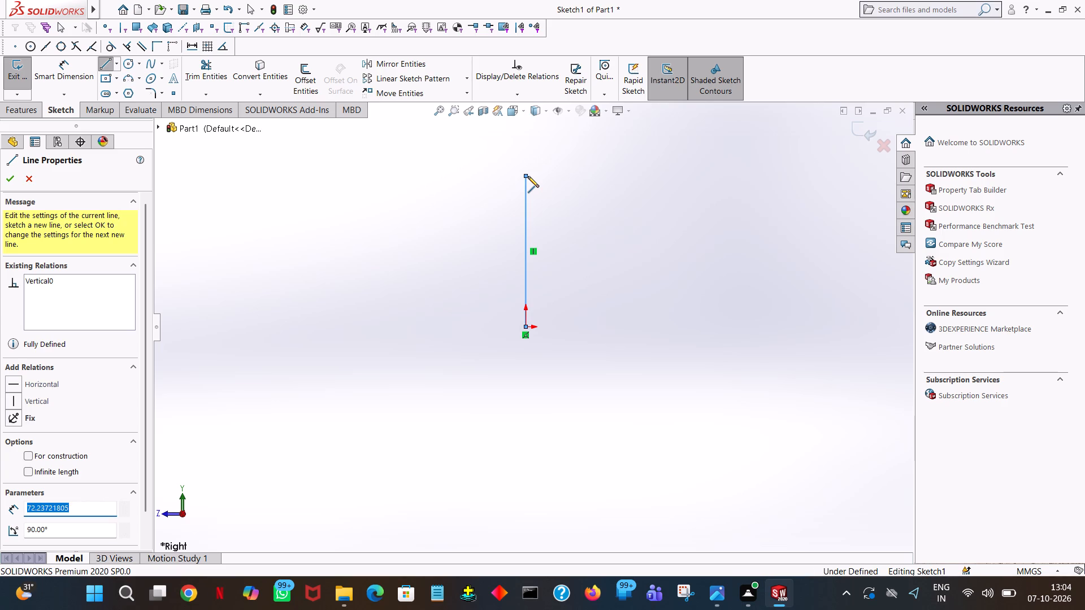
text(150)
key(Return)
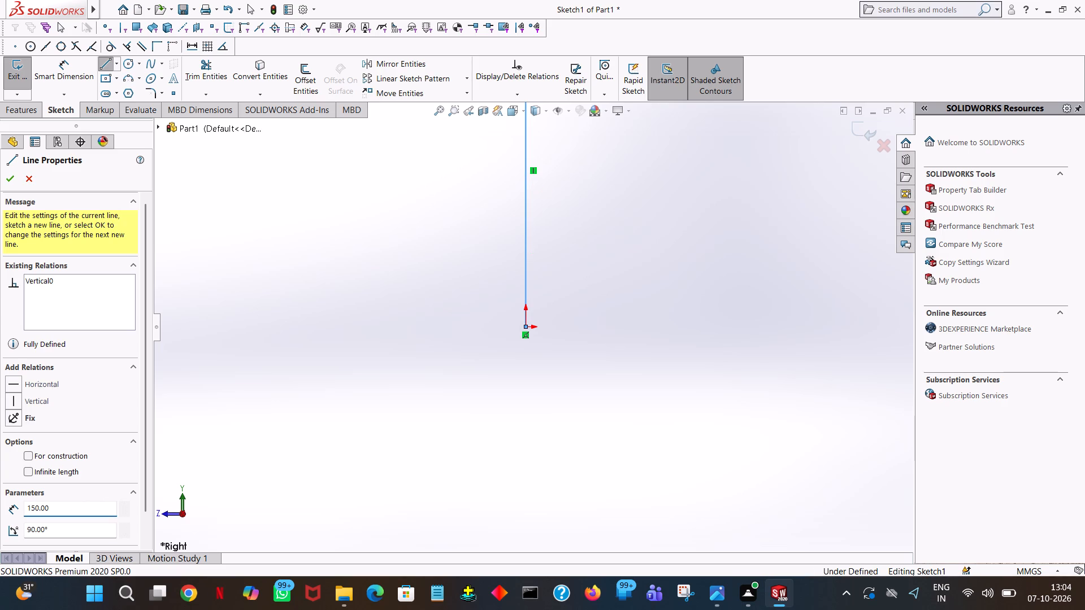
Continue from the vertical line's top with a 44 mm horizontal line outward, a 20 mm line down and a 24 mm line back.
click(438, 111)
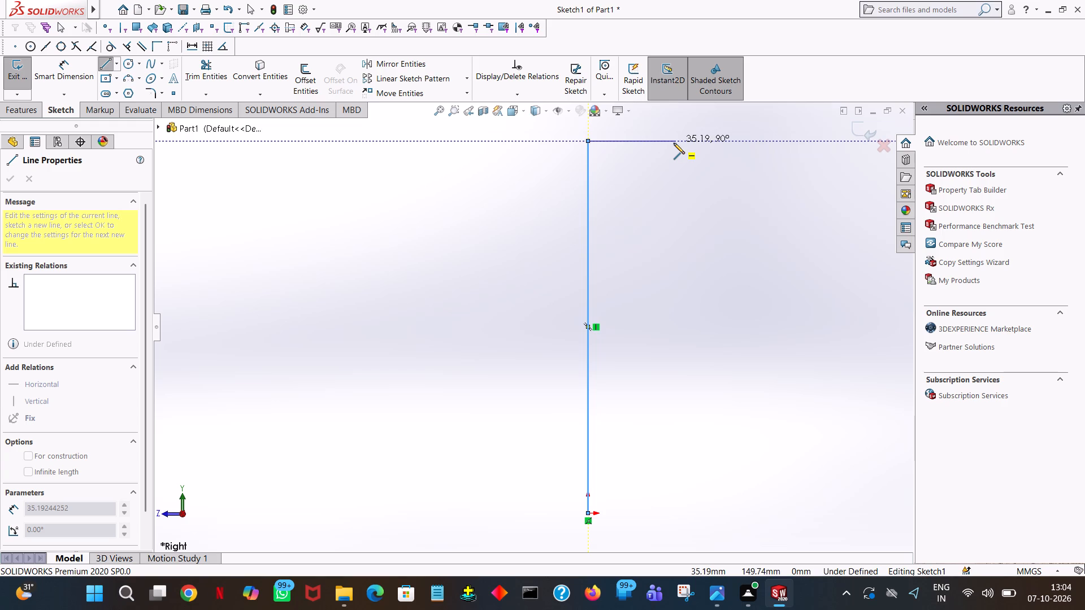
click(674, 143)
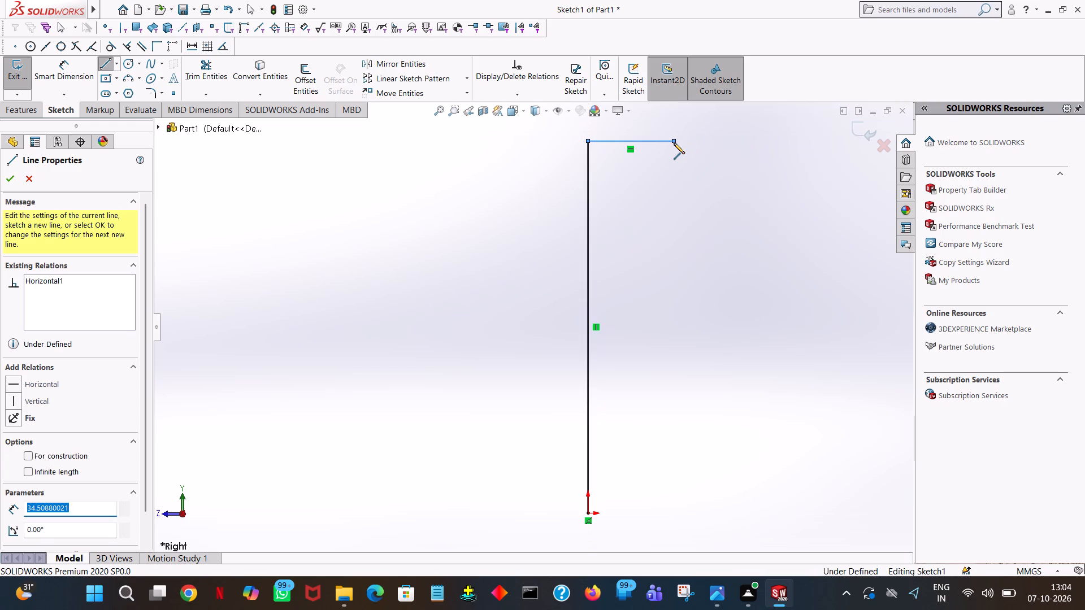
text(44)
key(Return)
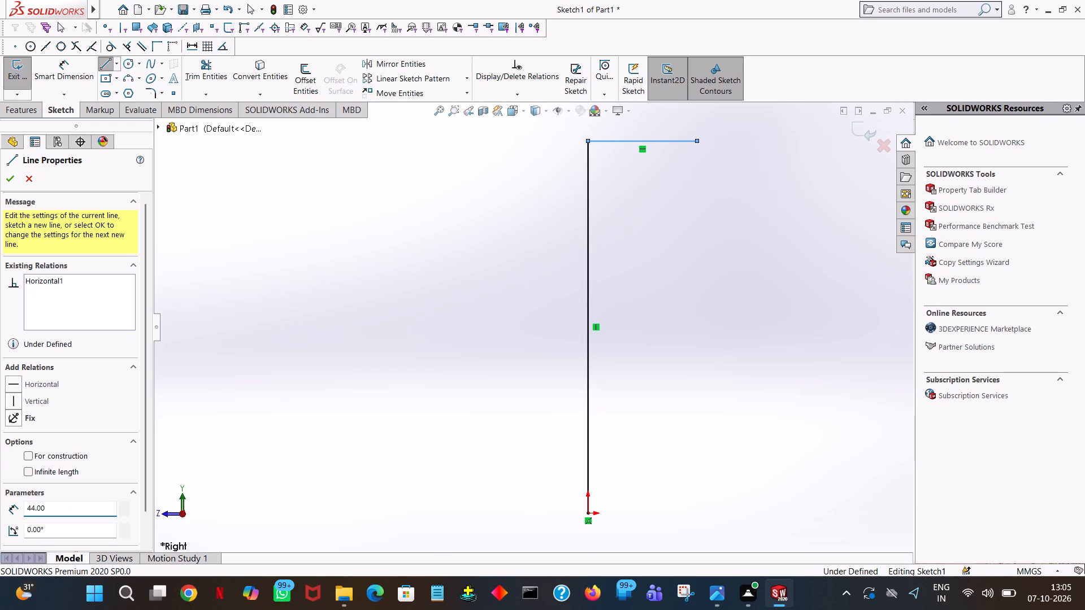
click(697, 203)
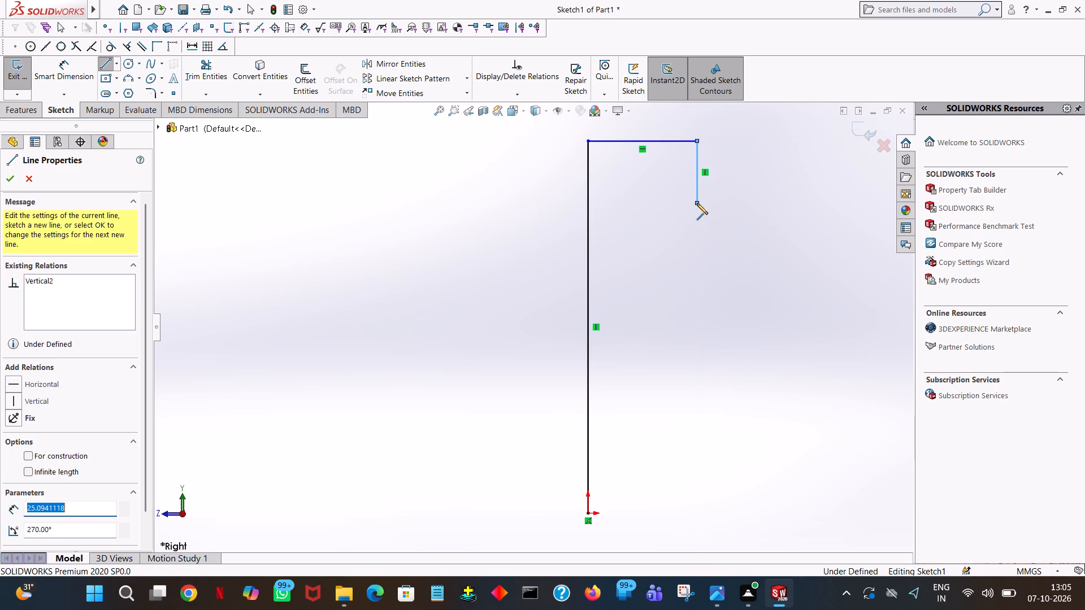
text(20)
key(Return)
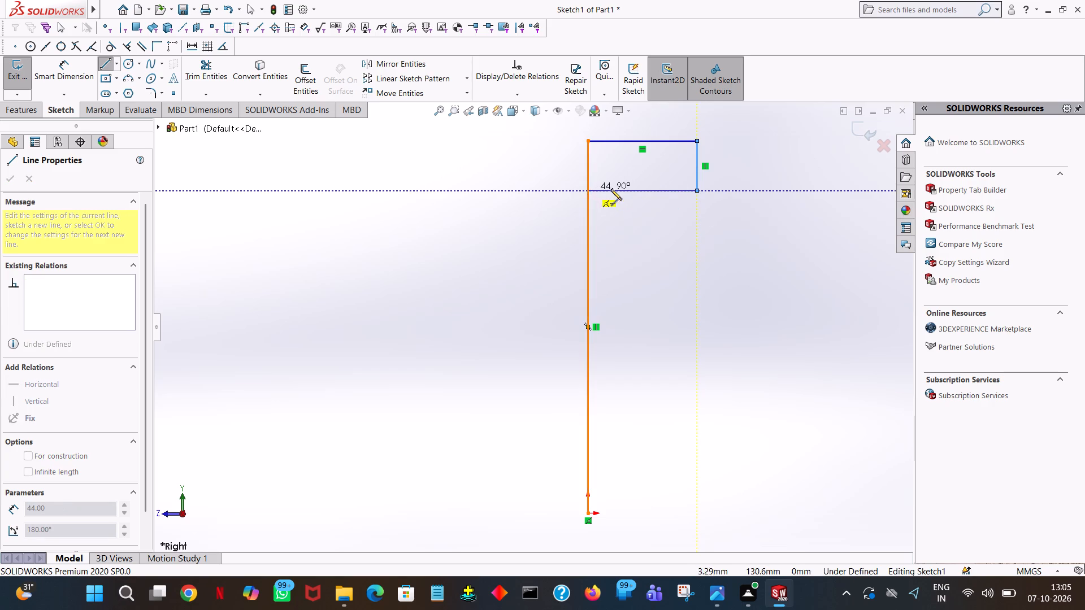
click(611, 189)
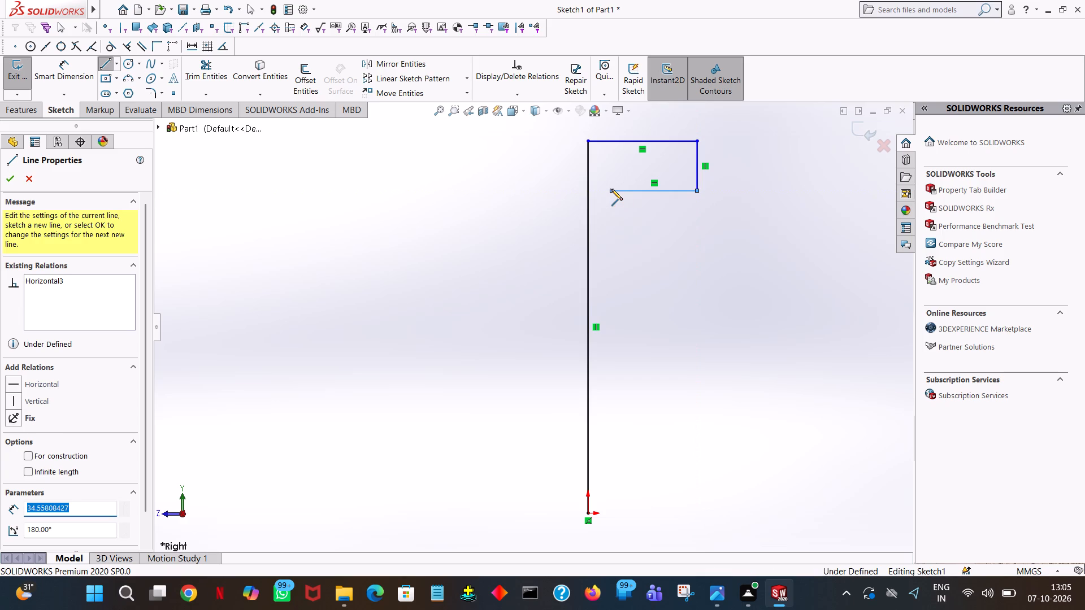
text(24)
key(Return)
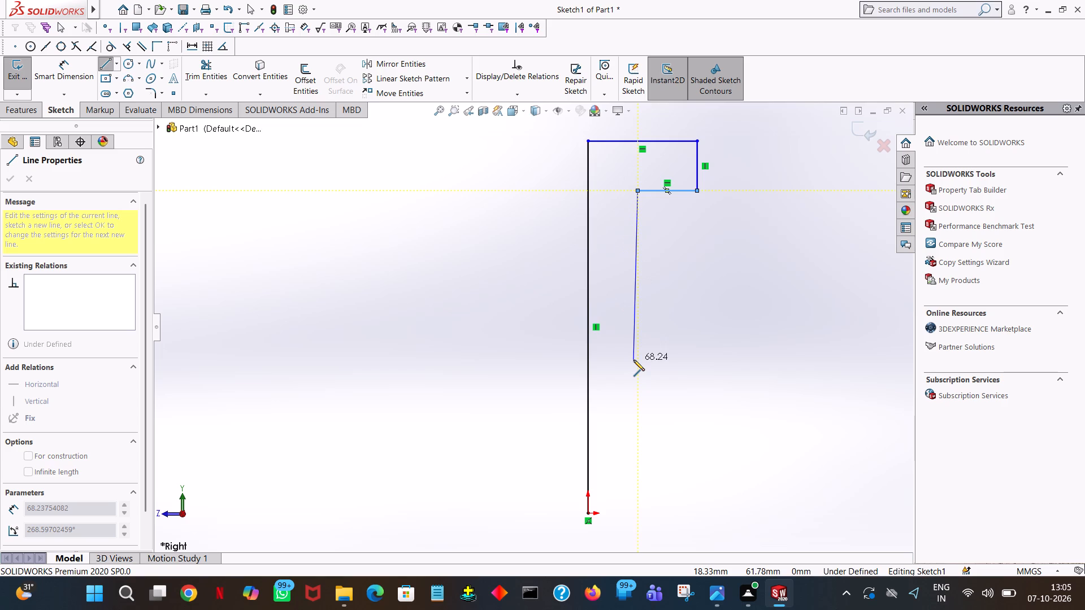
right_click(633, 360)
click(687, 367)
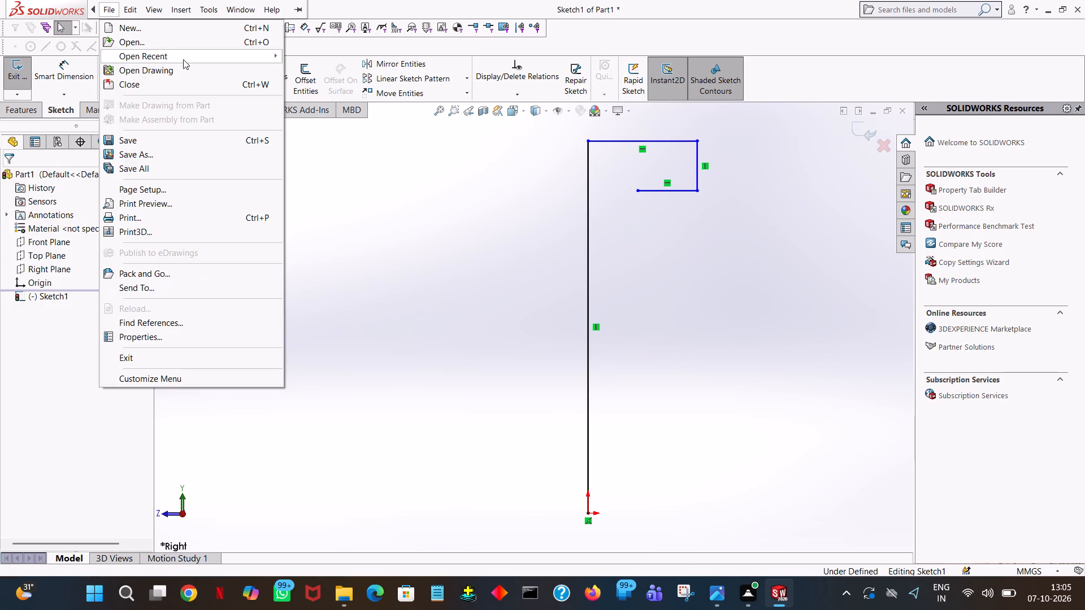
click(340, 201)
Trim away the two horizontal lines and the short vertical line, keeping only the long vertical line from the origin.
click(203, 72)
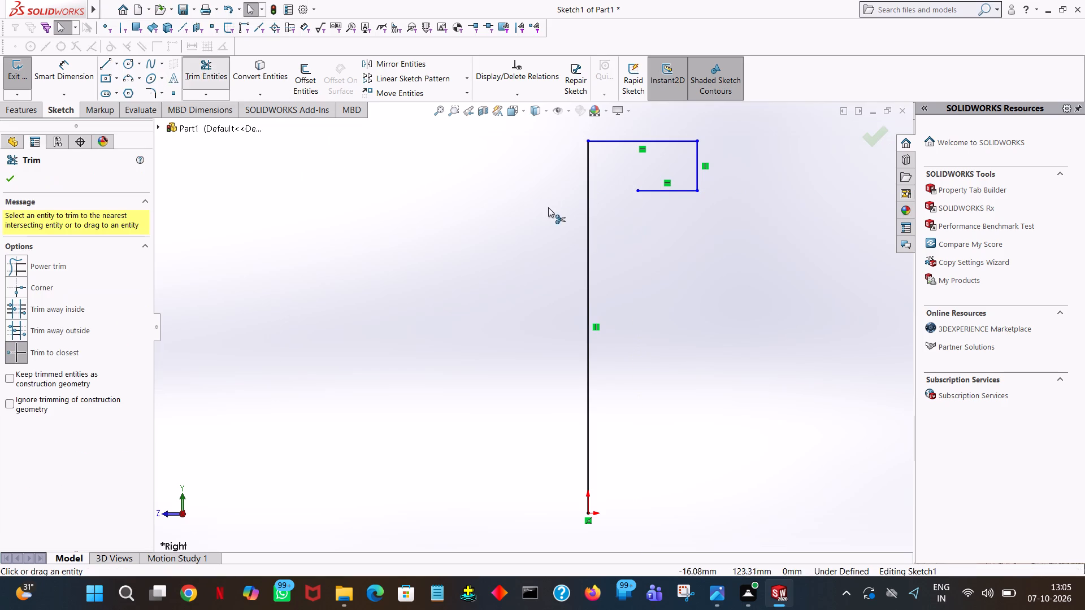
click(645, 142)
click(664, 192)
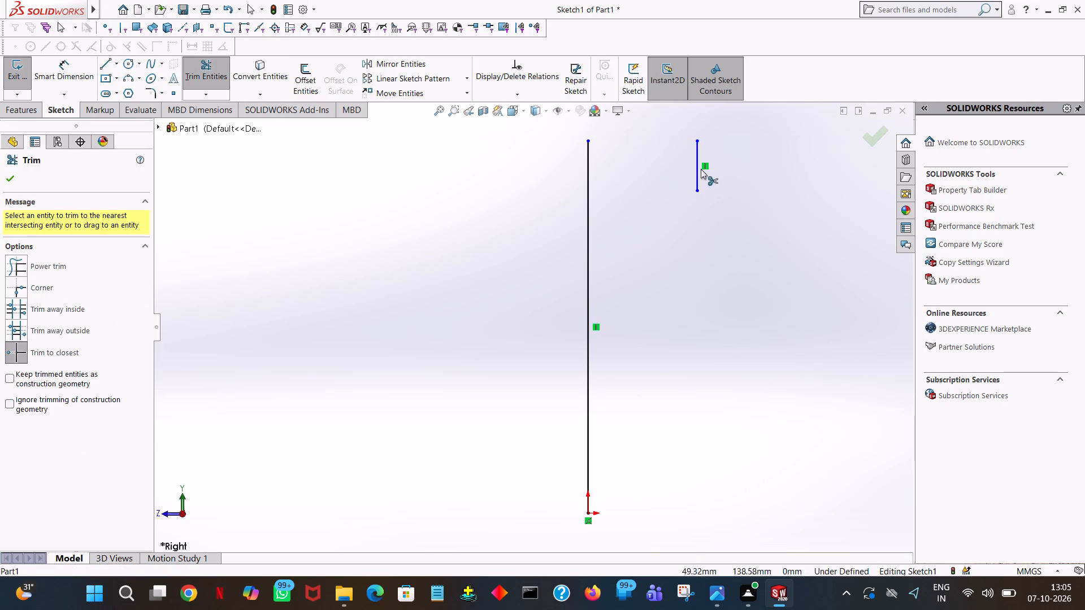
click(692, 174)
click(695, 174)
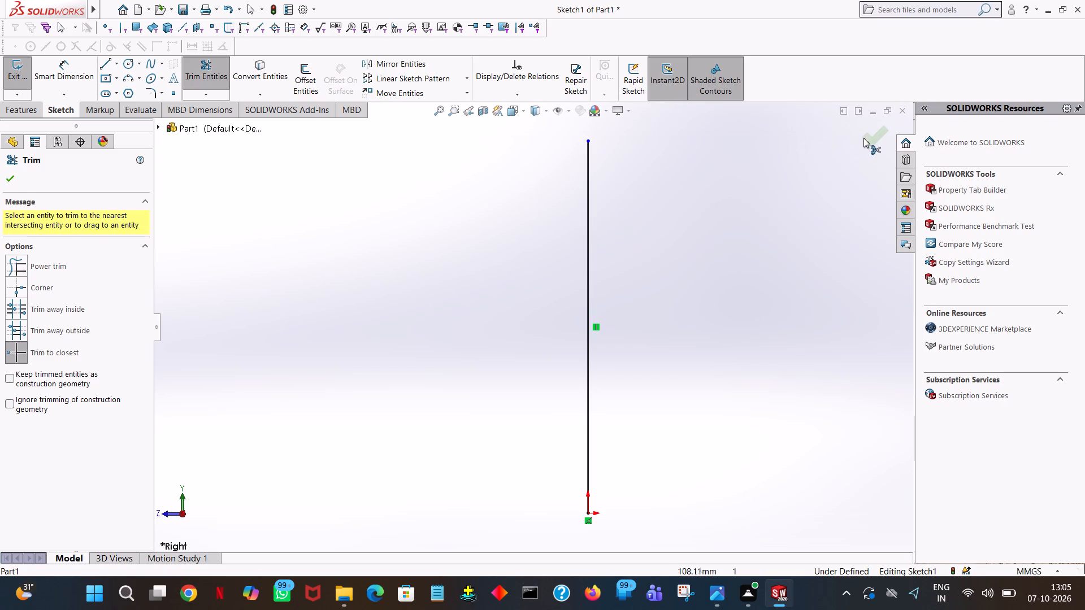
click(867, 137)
Set the vertical line's length to 260/2, i.e. 130 mm.
click(591, 217)
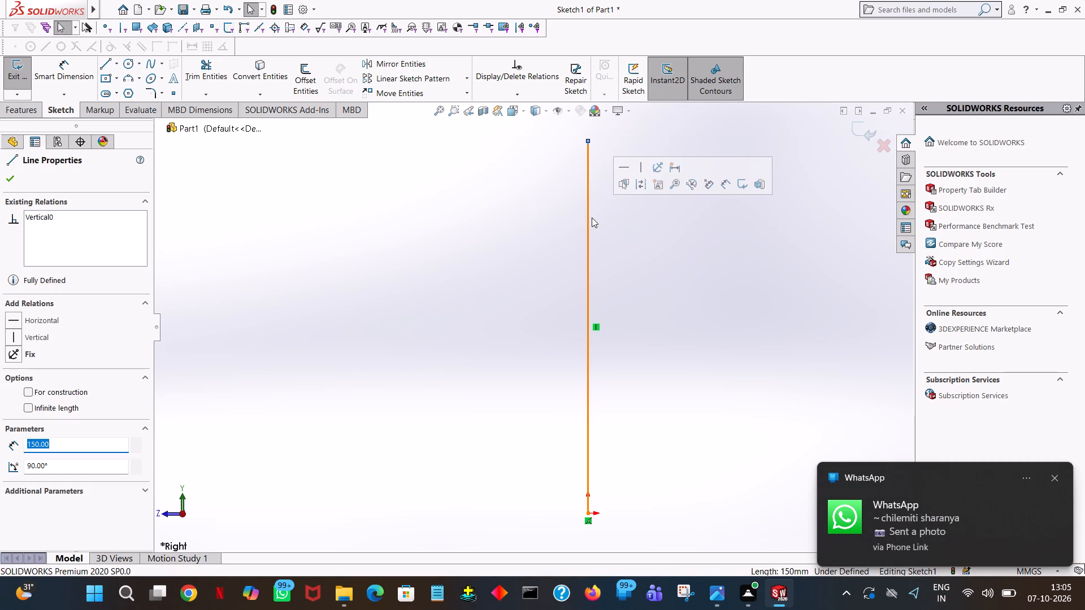
key(2)
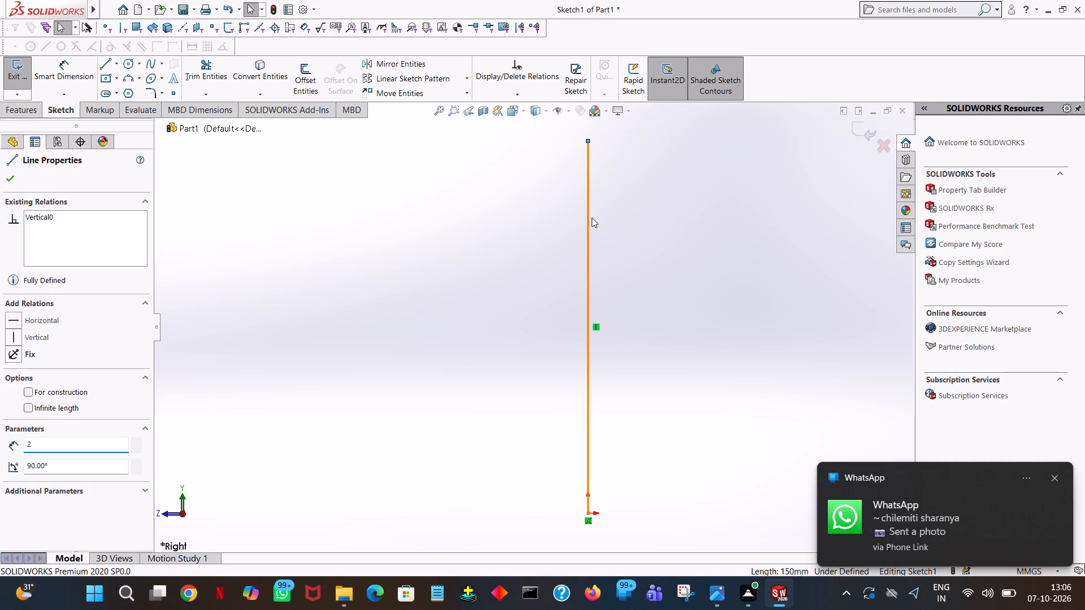
text(98)
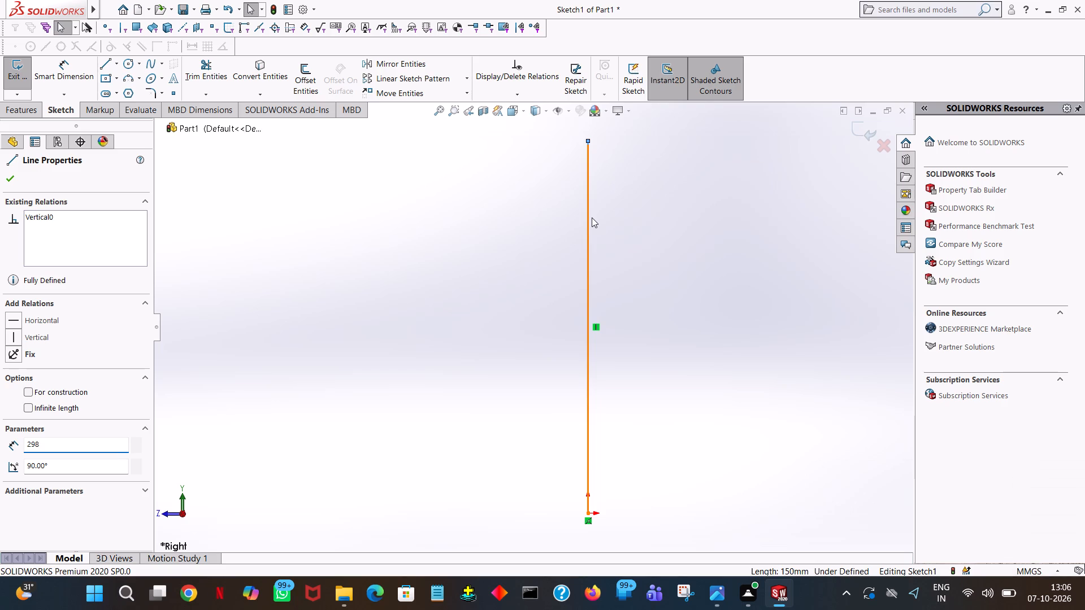
key(slash)
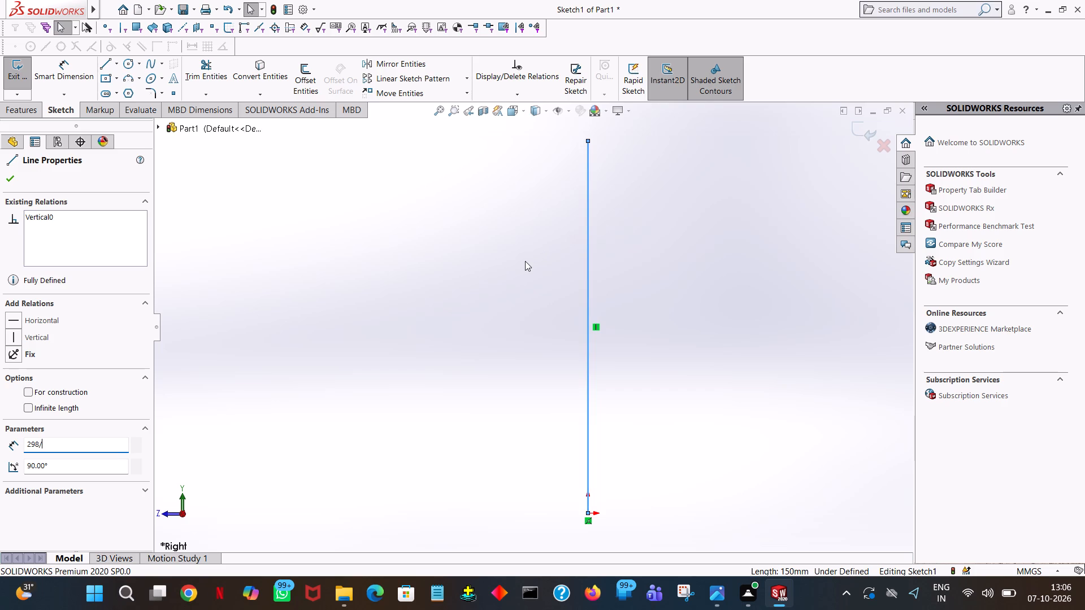
text(260)
key(slash)
key(2)
key(BackSpace)
key(BackSpace)
key(BackSpace)
key(BackSpace)
key(BackSpace)
key(BackSpace)
key(BackSpace)
key(BackSpace)
key(BackSpace)
key(BackSpace)
key(BackSpace)
key(BackSpace)
key(BackSpace)
key(BackSpace)
key(BackSpace)
key(BackSpace)
key(BackSpace)
key(BackSpace)
key(BackSpace)
text(260/)
key(2)
key(Return)
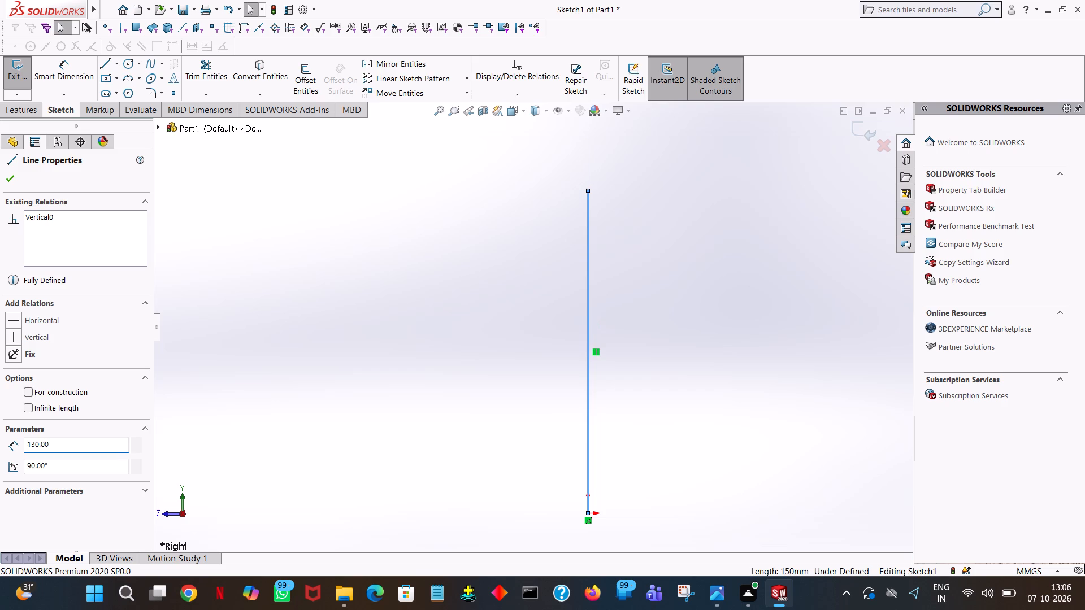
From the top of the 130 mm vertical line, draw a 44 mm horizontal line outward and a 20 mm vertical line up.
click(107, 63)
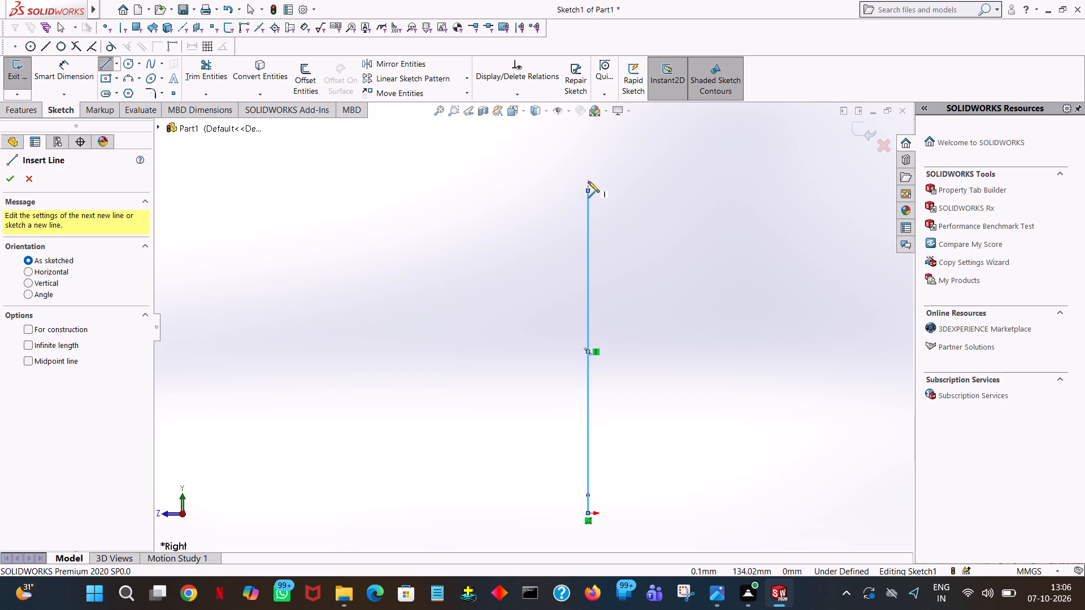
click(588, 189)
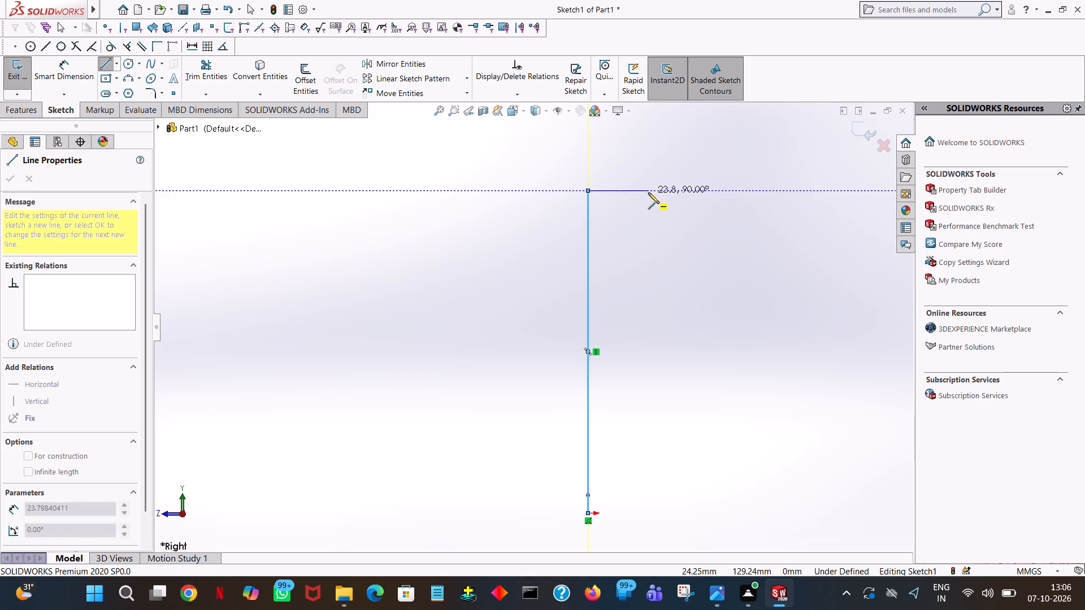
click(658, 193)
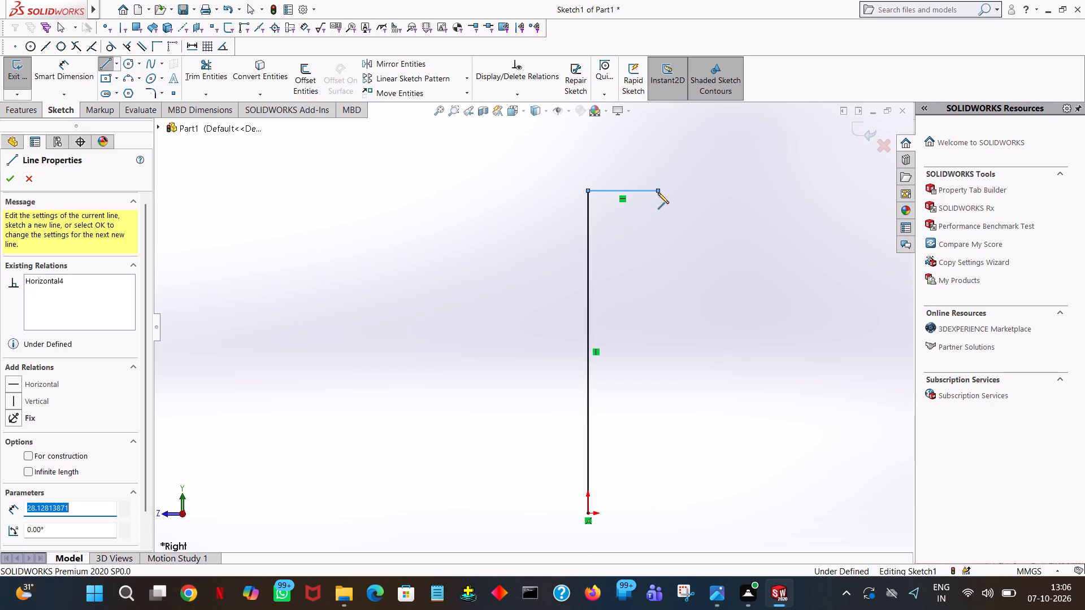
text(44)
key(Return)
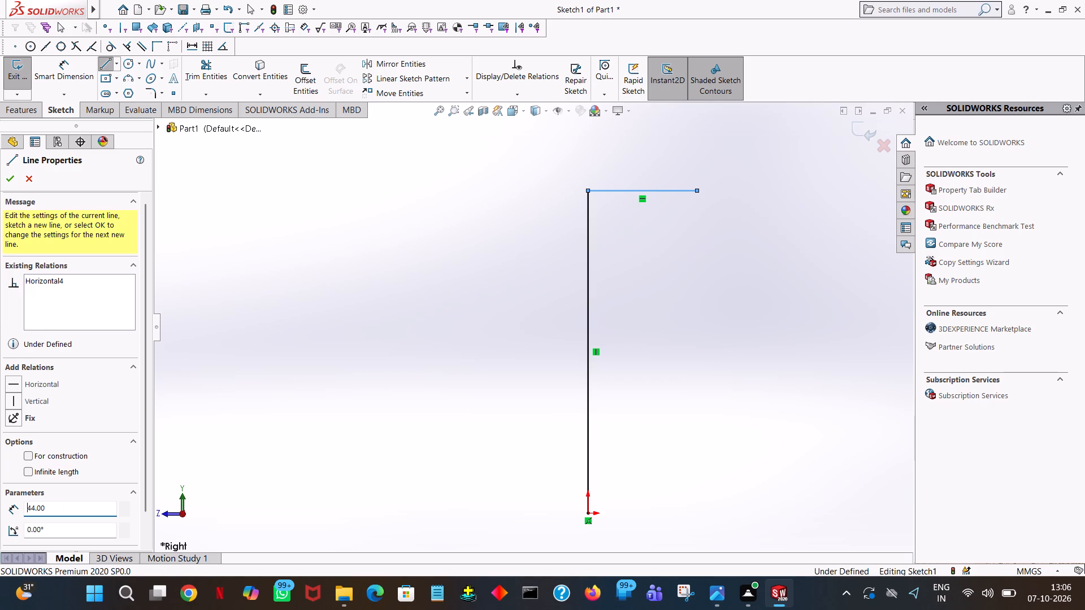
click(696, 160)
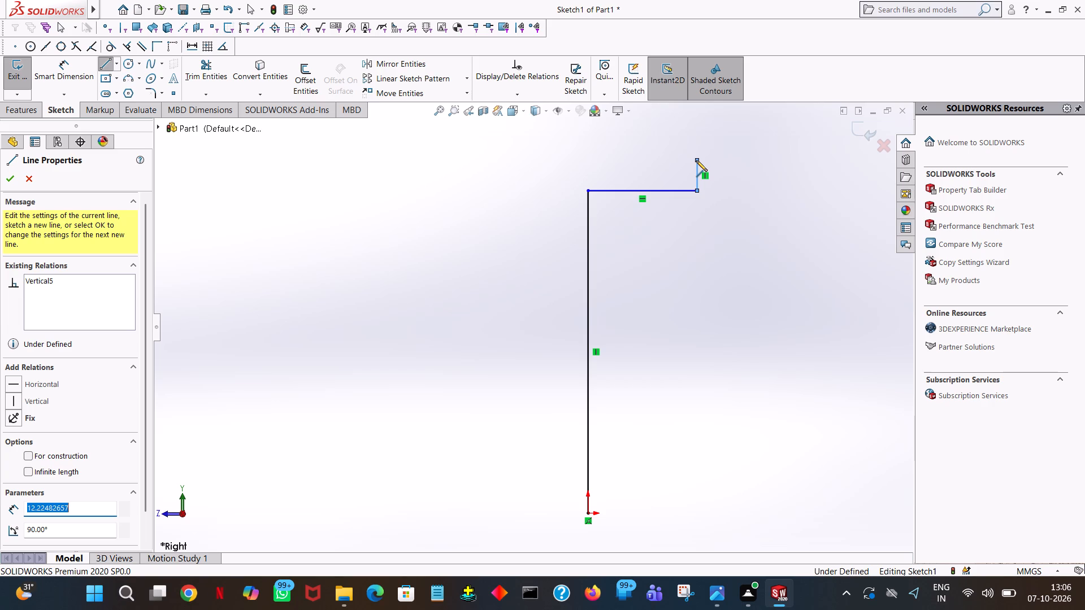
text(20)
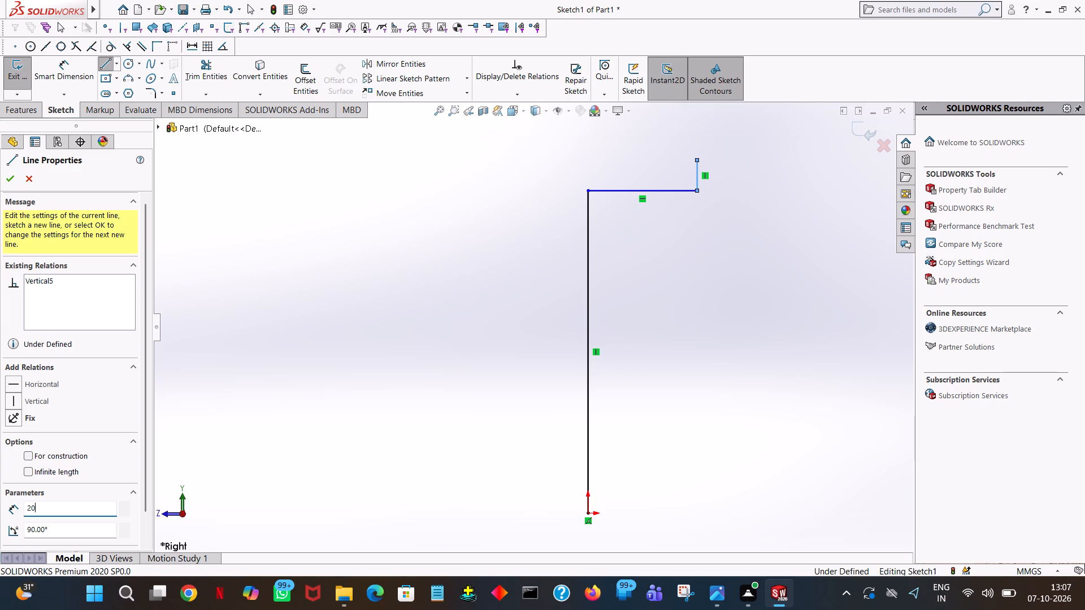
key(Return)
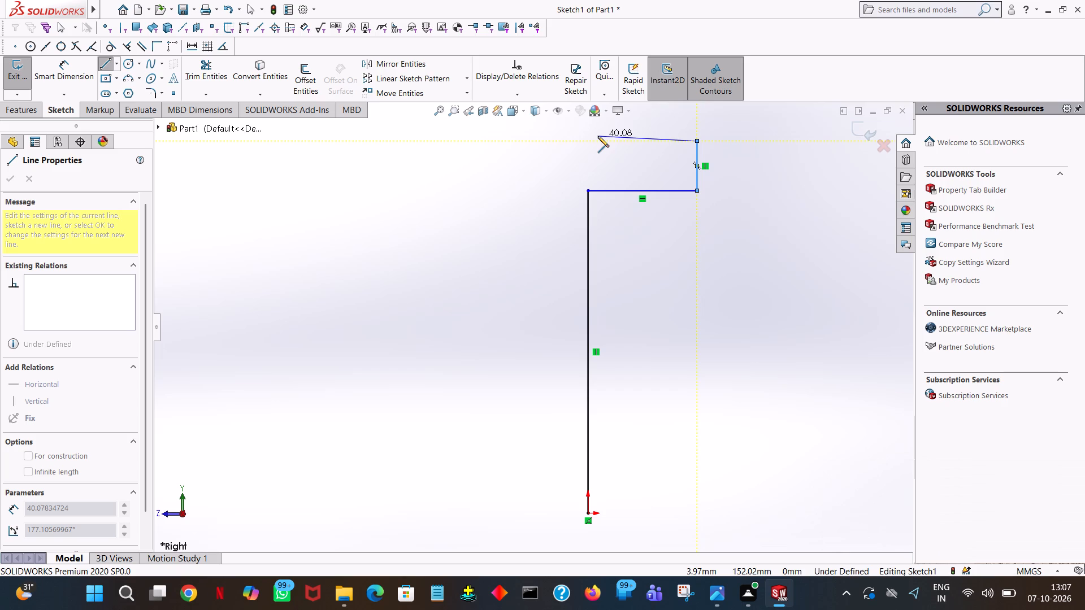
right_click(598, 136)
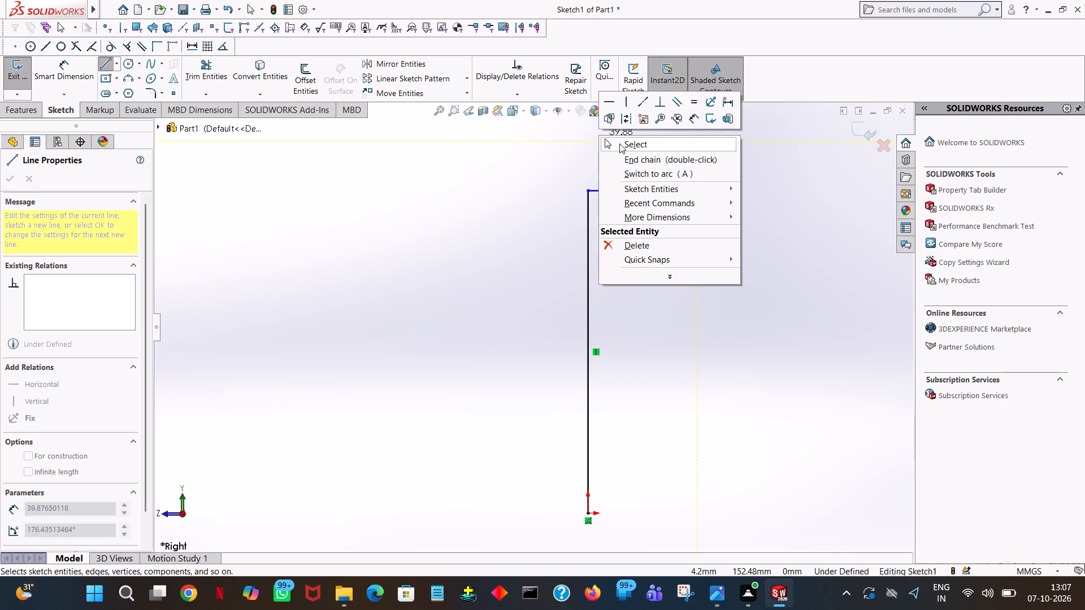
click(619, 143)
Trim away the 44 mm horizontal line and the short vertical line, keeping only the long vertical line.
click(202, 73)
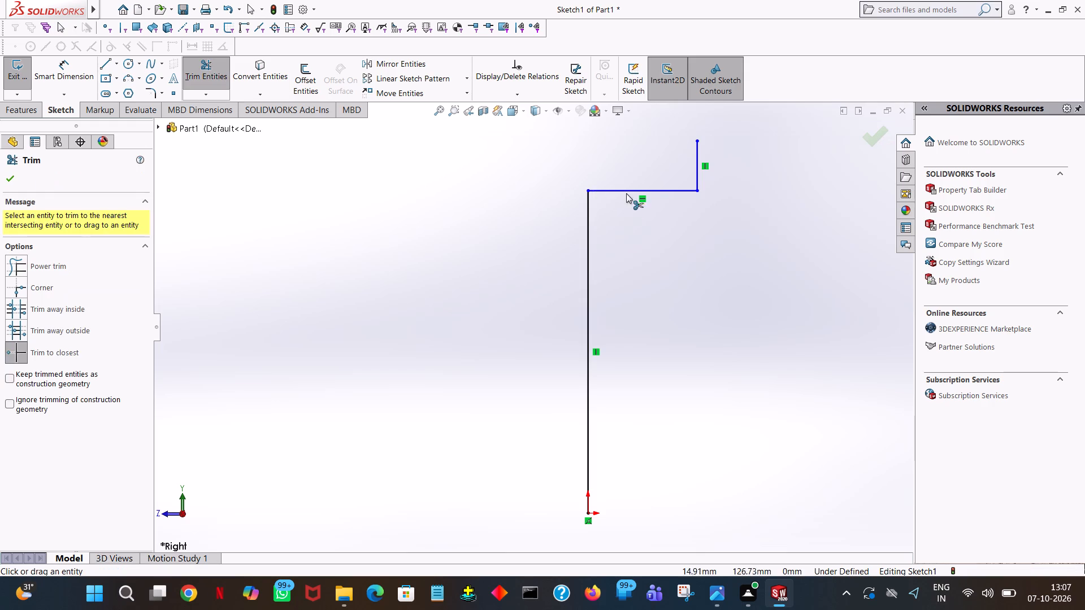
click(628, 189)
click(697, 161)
From the long vertical line's top, draw a horizontal line 44-20 (24 mm) outward, a 20 mm line up and a 44 mm line back.
click(106, 66)
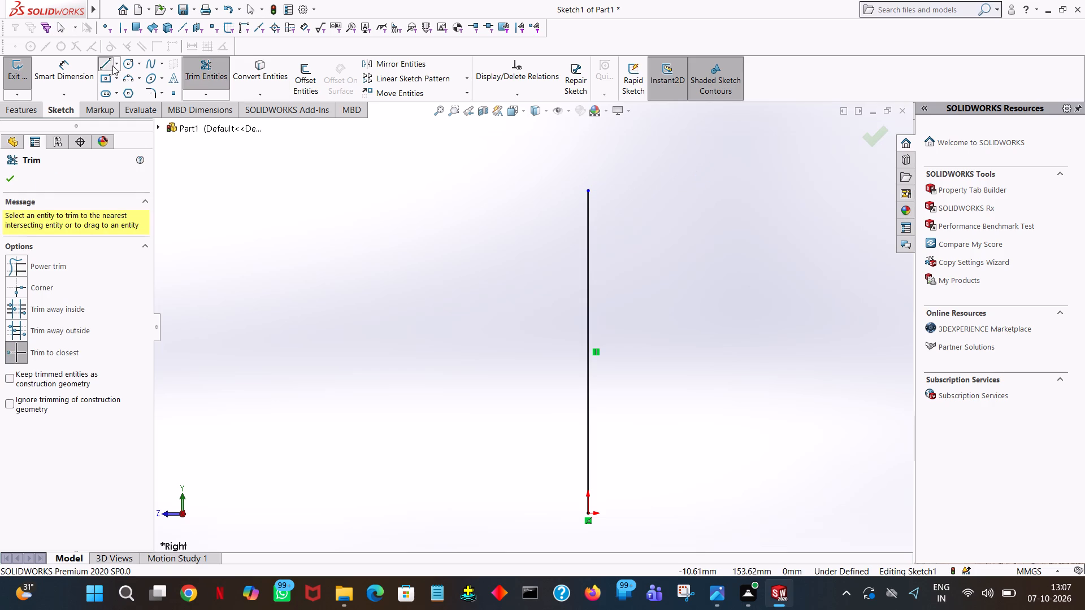
click(588, 191)
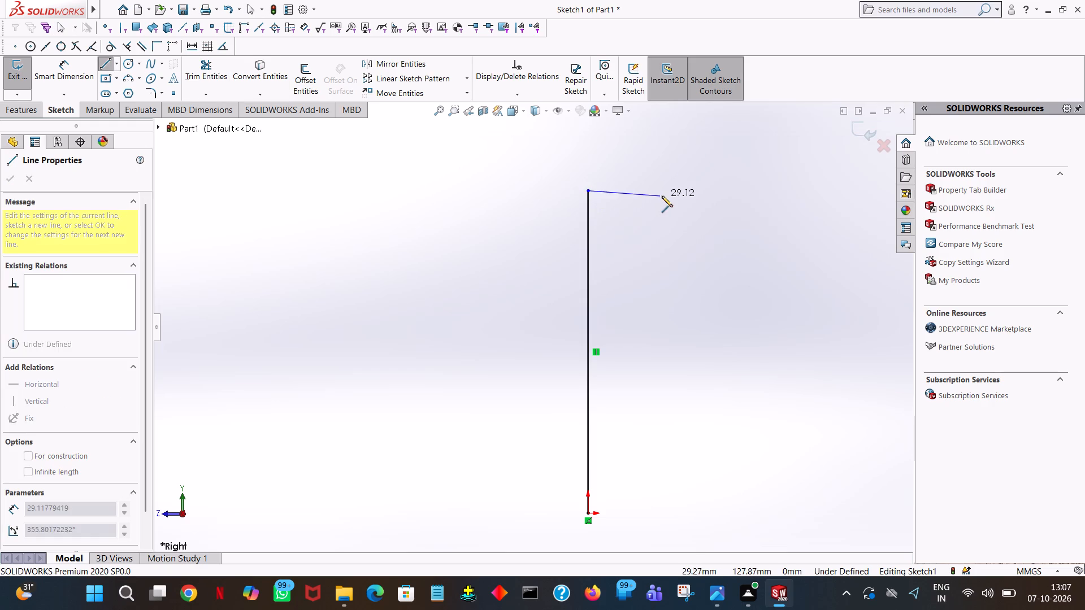
click(665, 191)
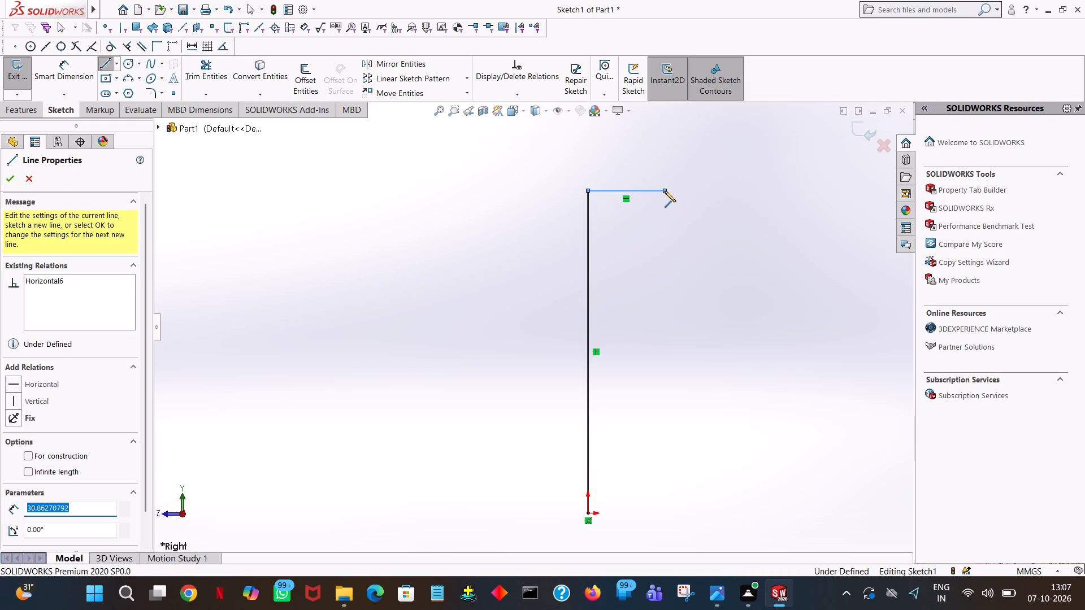
text(44-20)
key(Return)
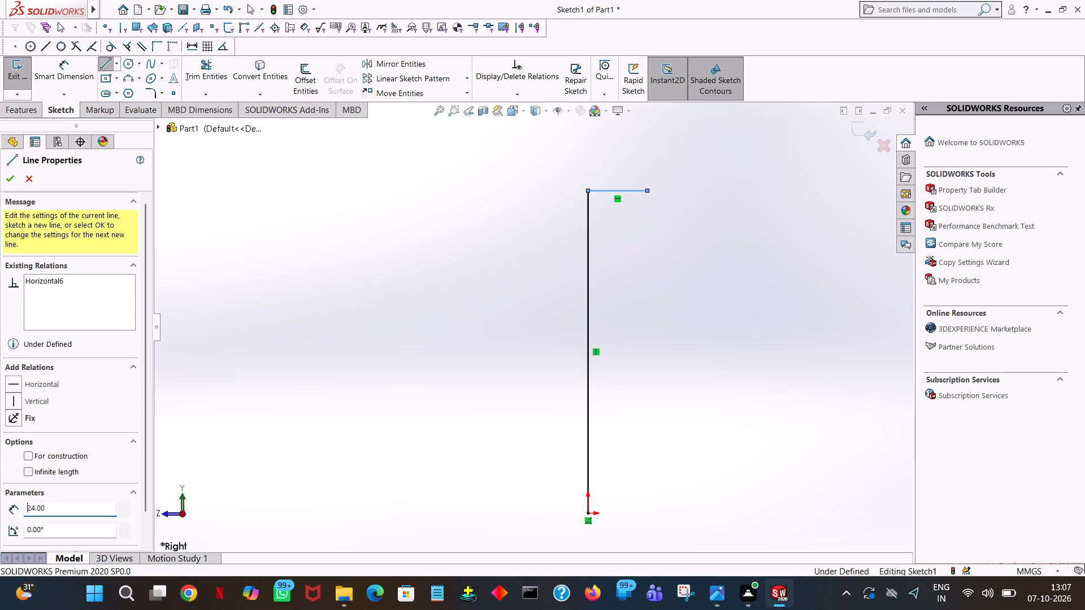
click(647, 147)
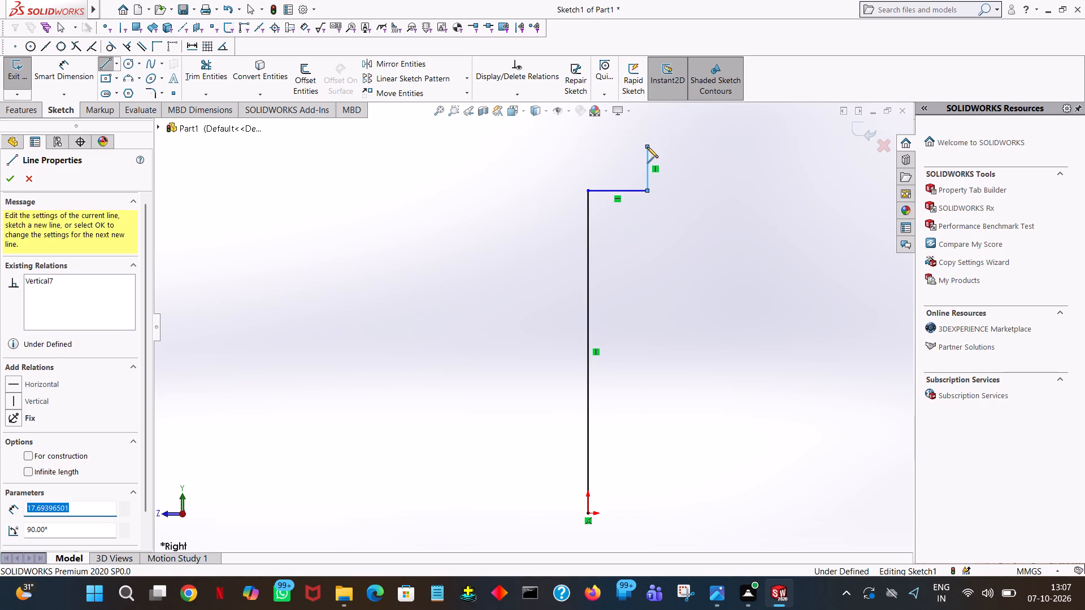
text(20)
key(Return)
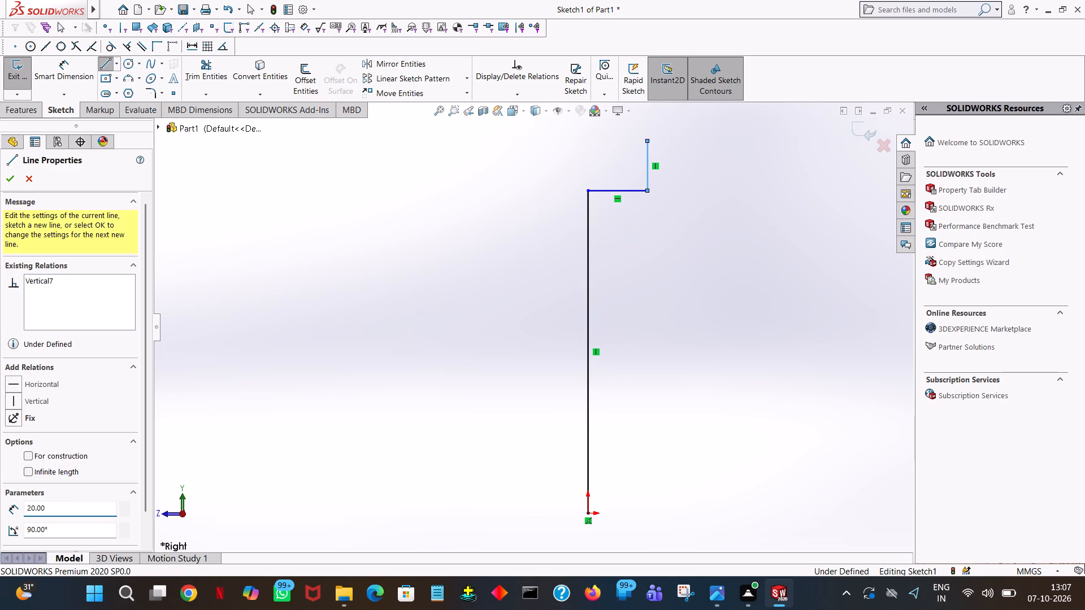
click(502, 141)
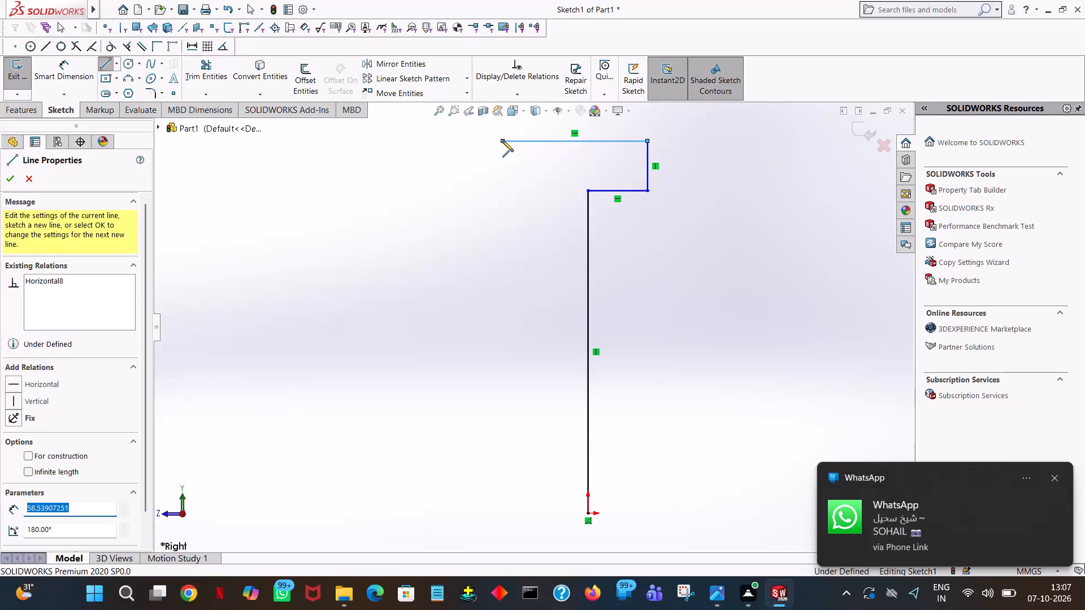
text(44)
key(Return)
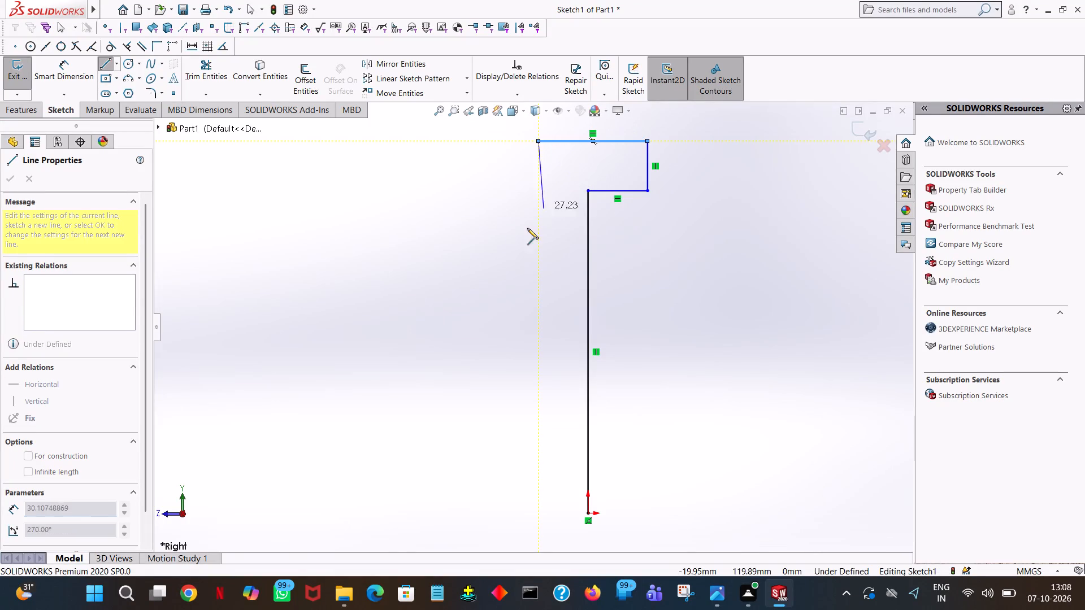
Continue the profile with a 70 mm vertical line down and a horizontal line of 300-44, i.e. 256 mm, away from the origin line.
click(536, 316)
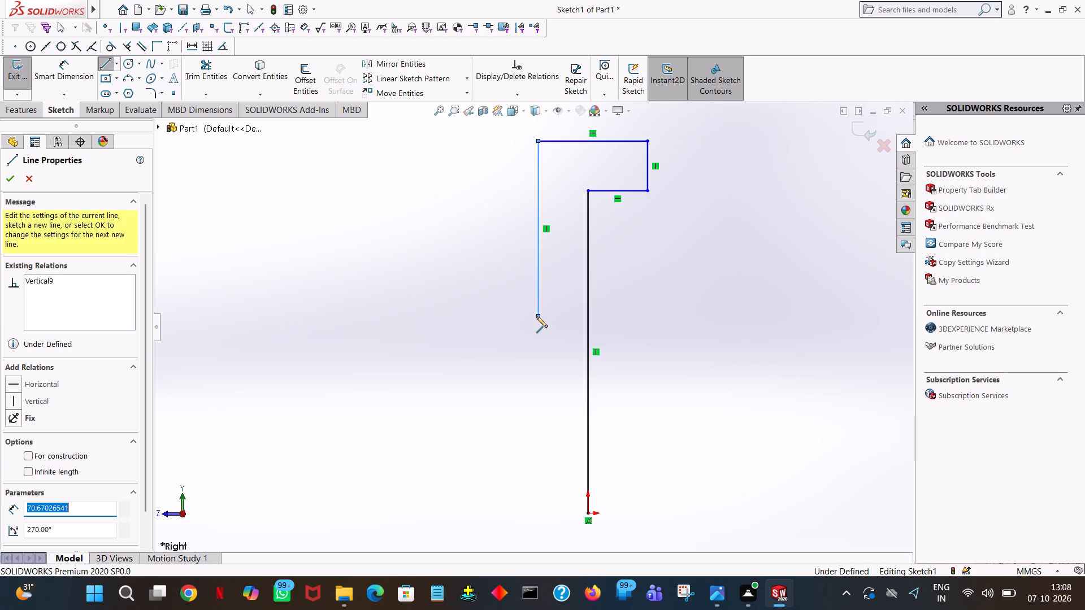
text(70)
key(Return)
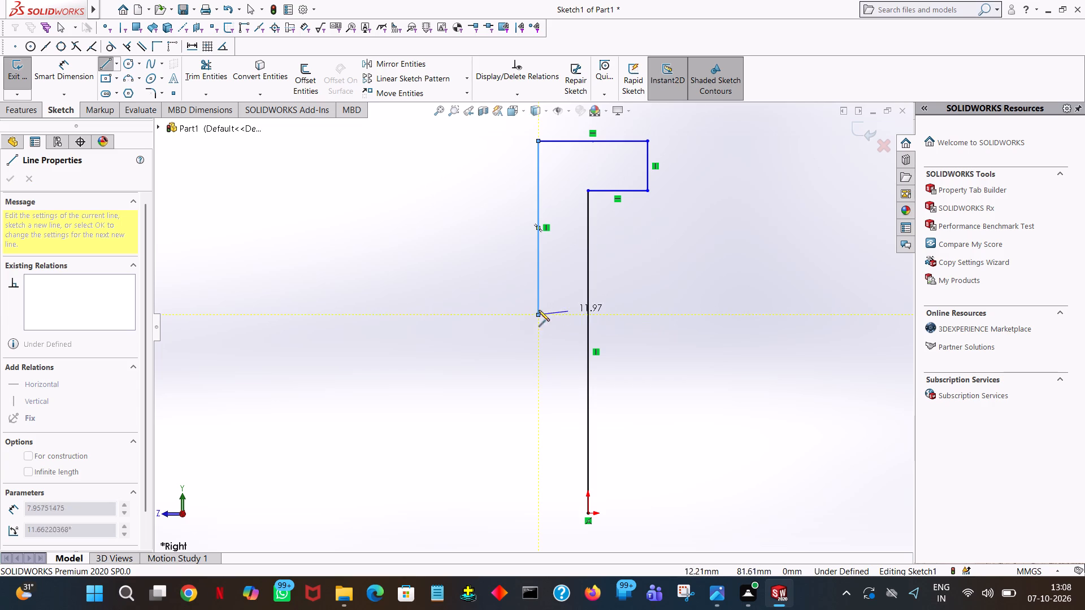
click(249, 313)
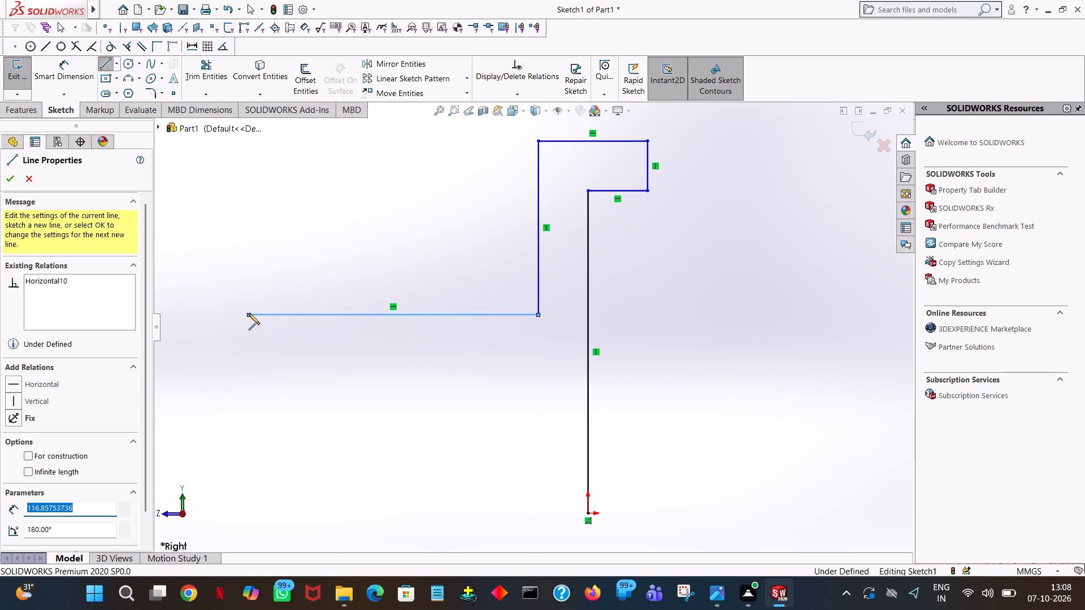
text(300-44)
key(Return)
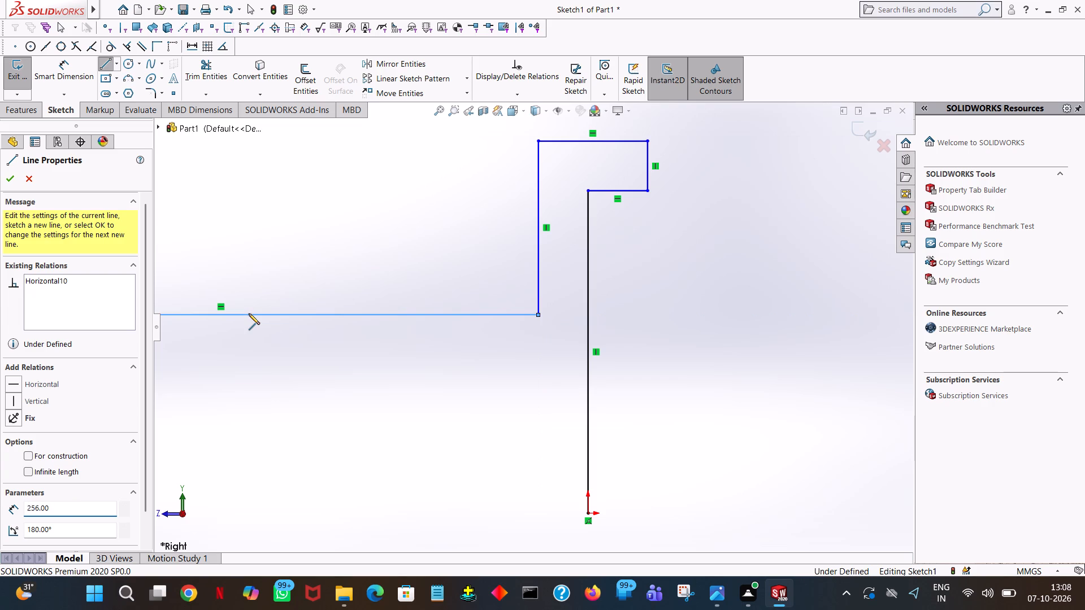
click(443, 112)
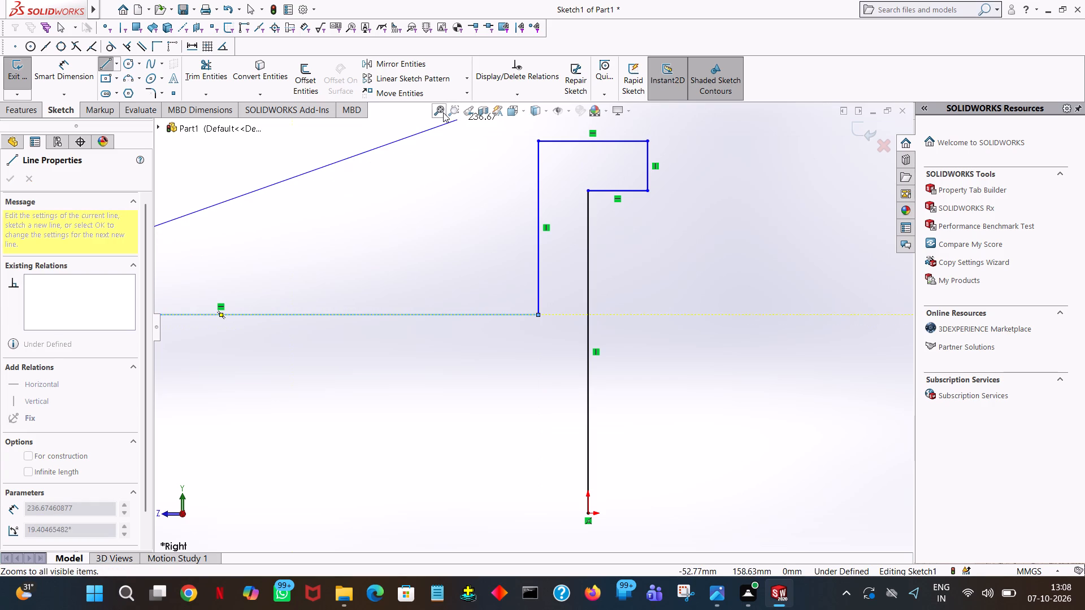
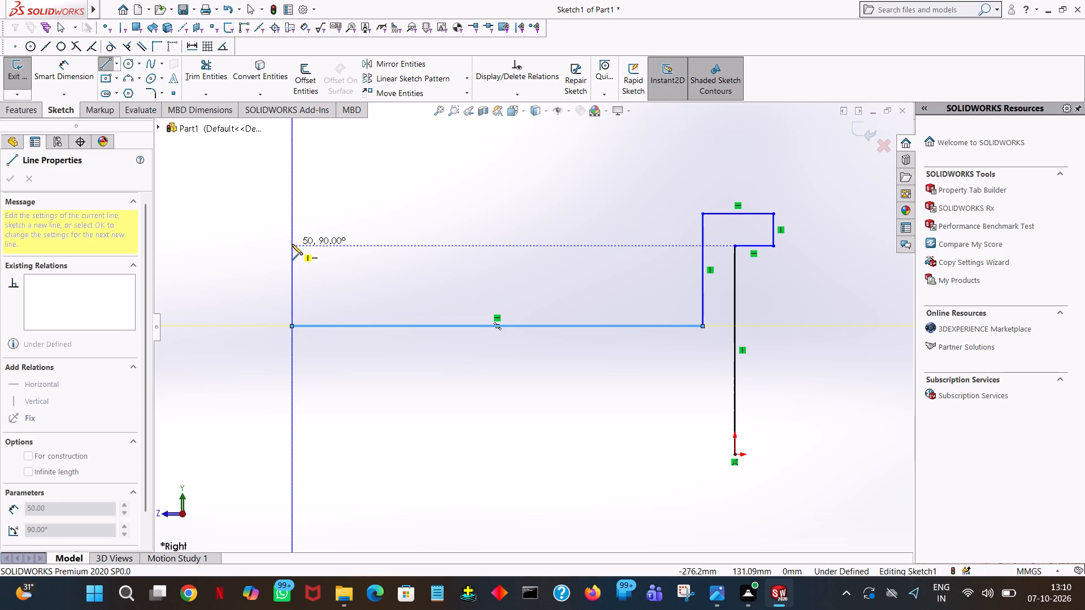
Draw a 50 mm vertical line up from the free end of the 256 mm horizontal line and end the line chain.
click(292, 244)
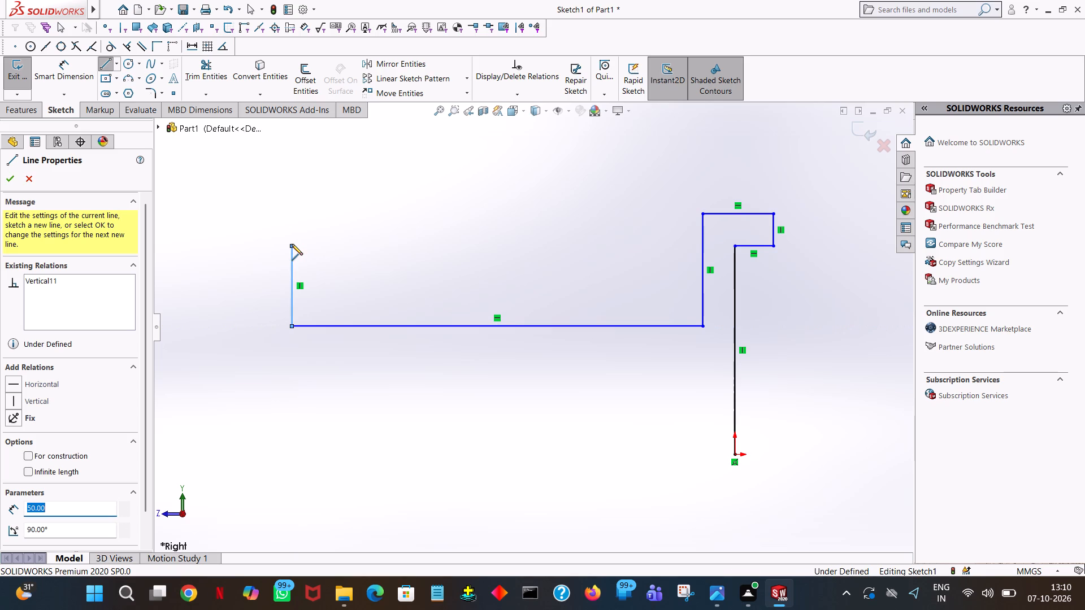
right_click(292, 244)
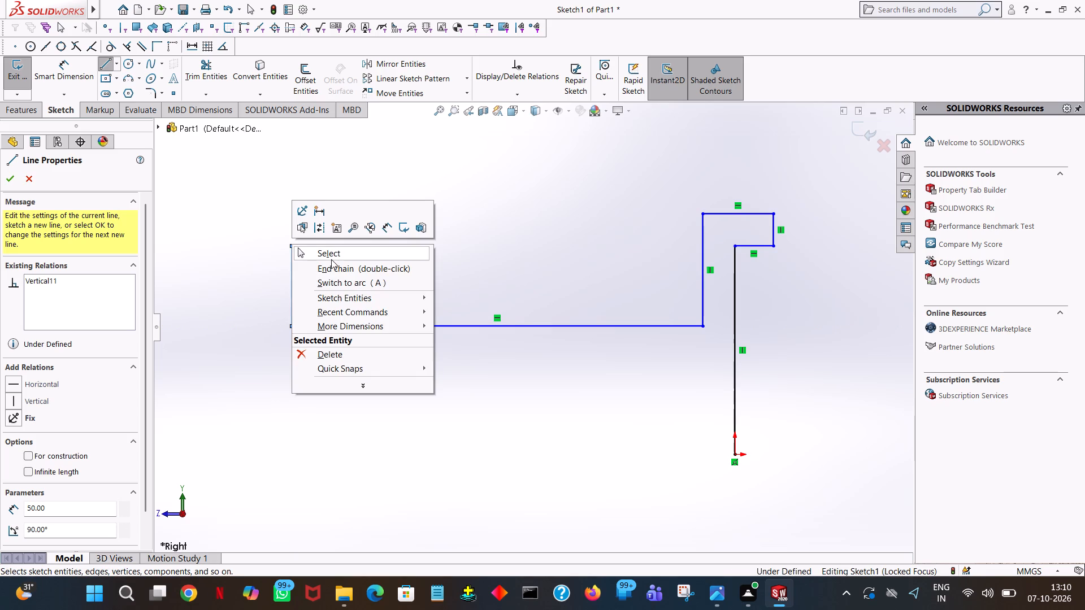
click(331, 261)
click(331, 258)
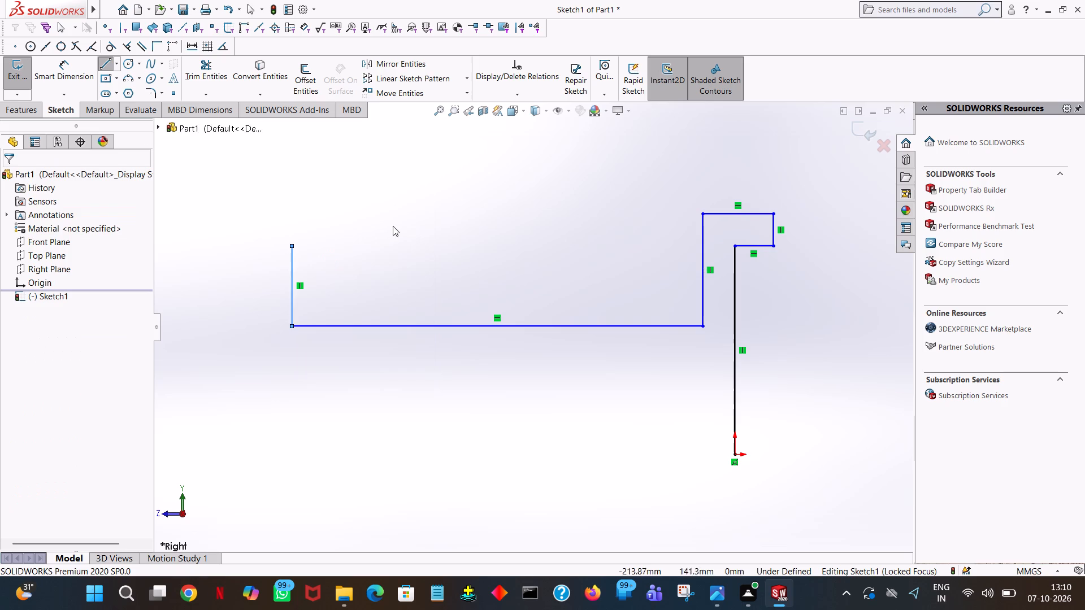
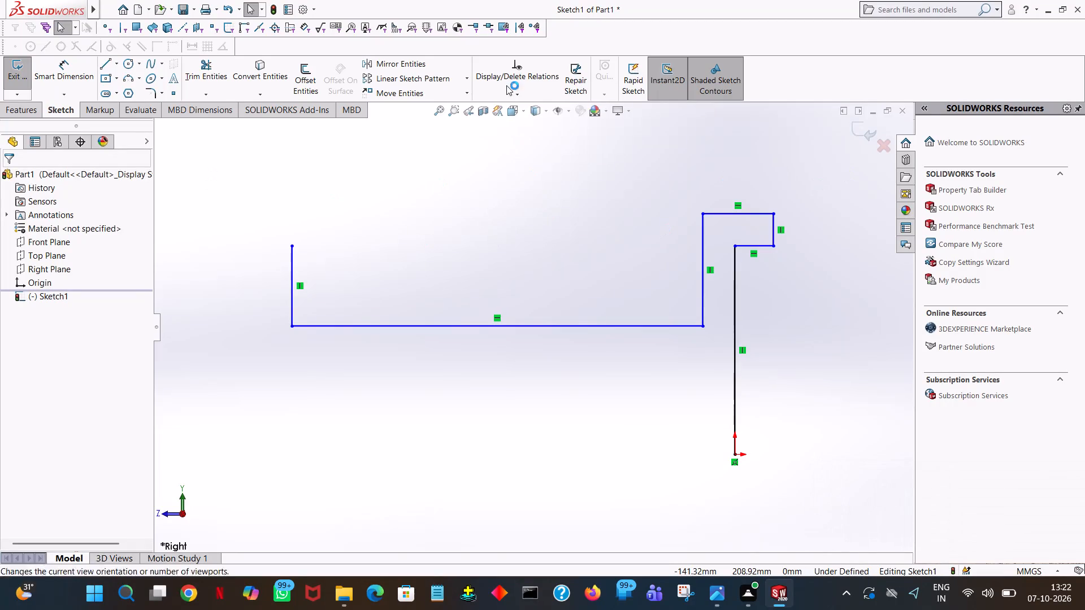
Draw a circle of radius 26 mm (52/2) centred on the upper free end of the 50 mm vertical line.
click(438, 114)
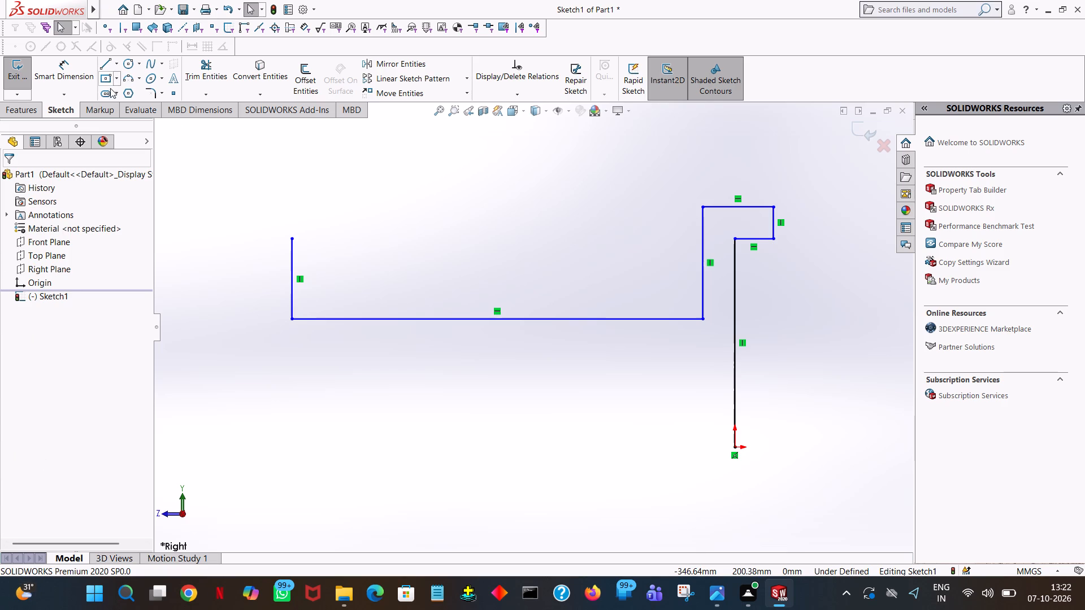
click(123, 63)
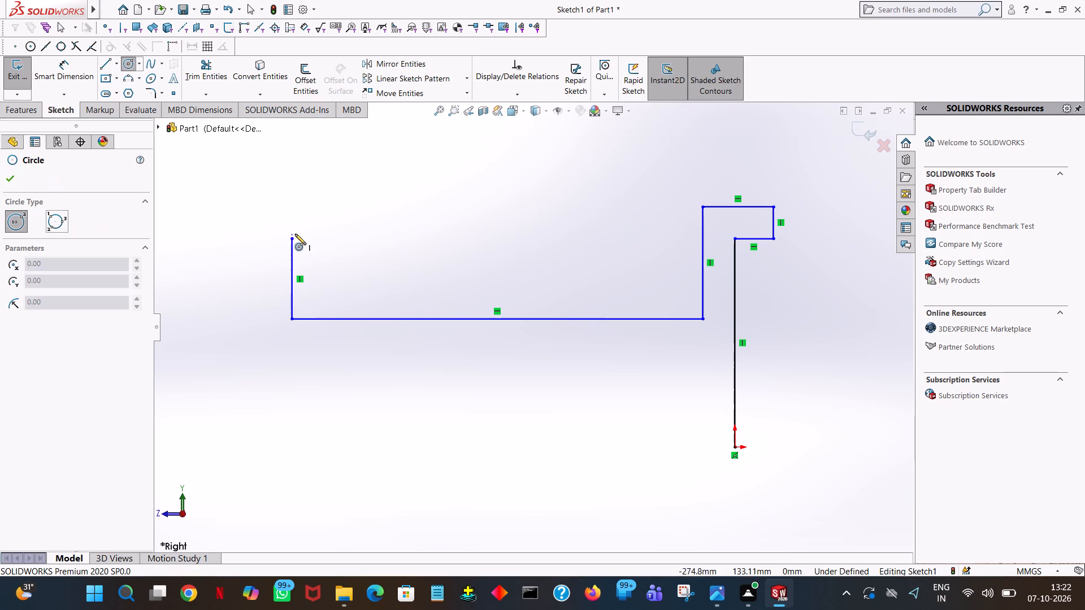
click(290, 239)
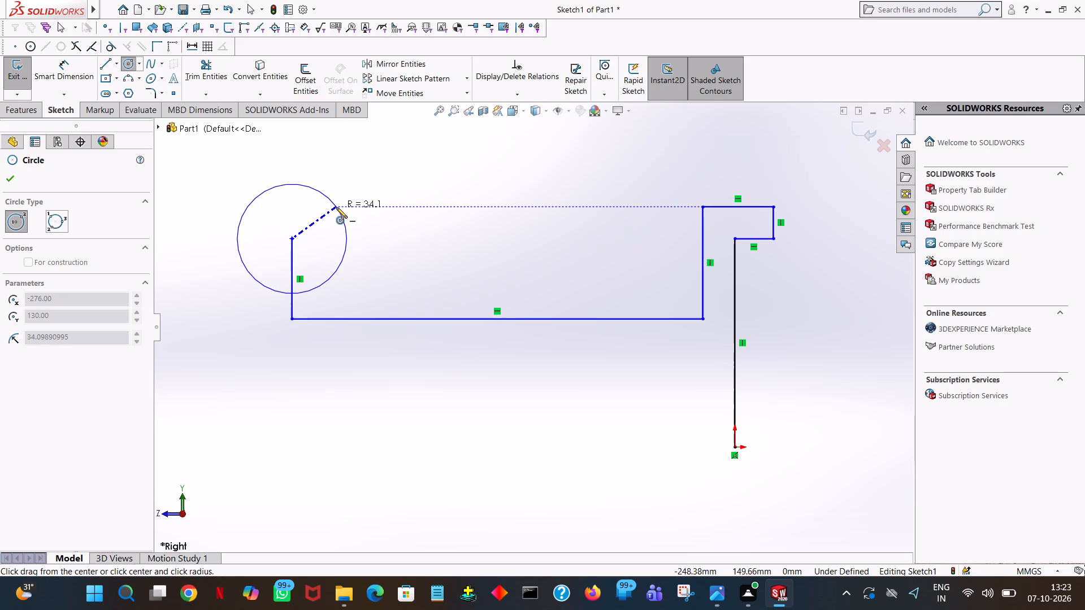
click(336, 207)
text(52/2)
key(Return)
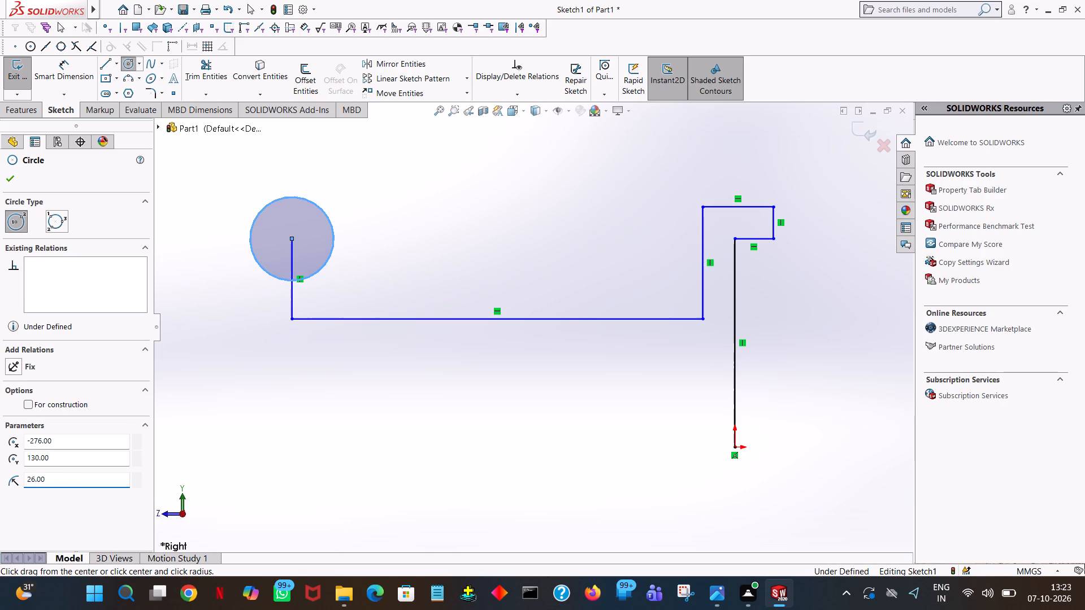
click(3, 183)
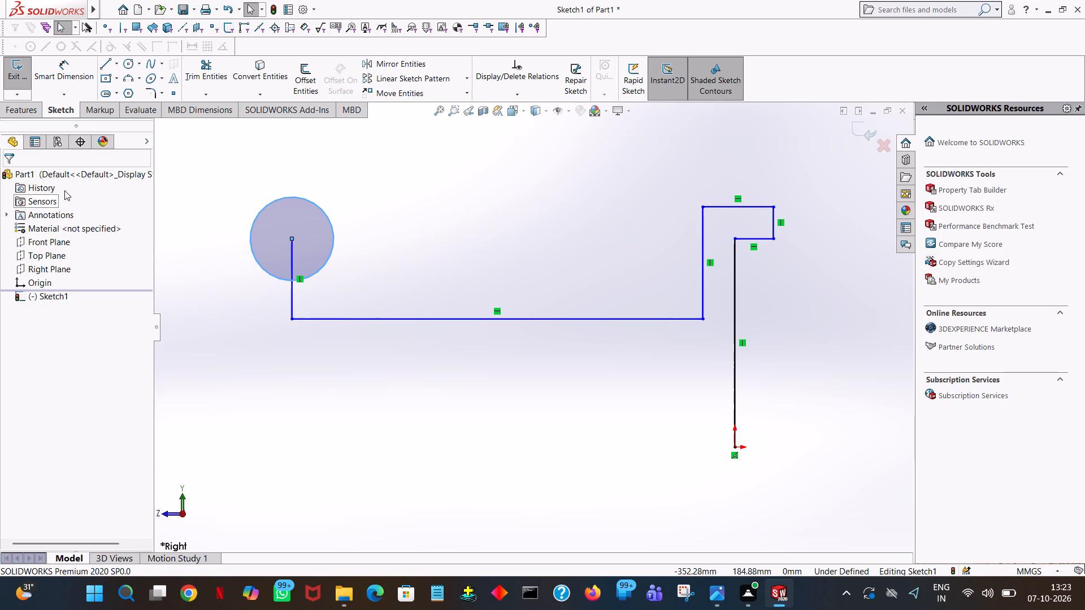
Trim away the 50 mm vertical line below the circle and the 256 mm horizontal line connected to it.
click(103, 70)
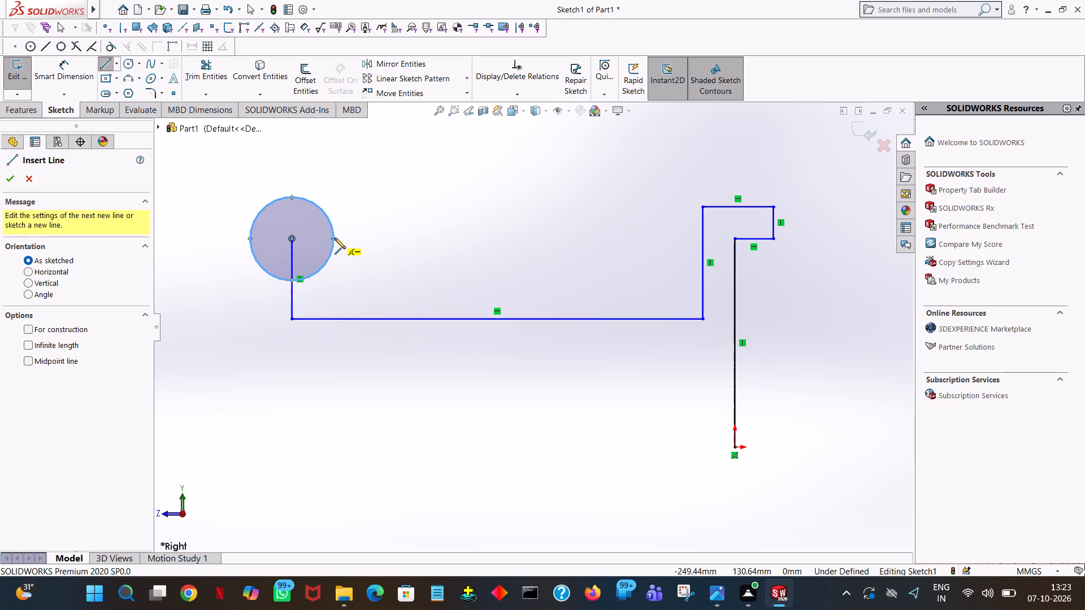
click(215, 73)
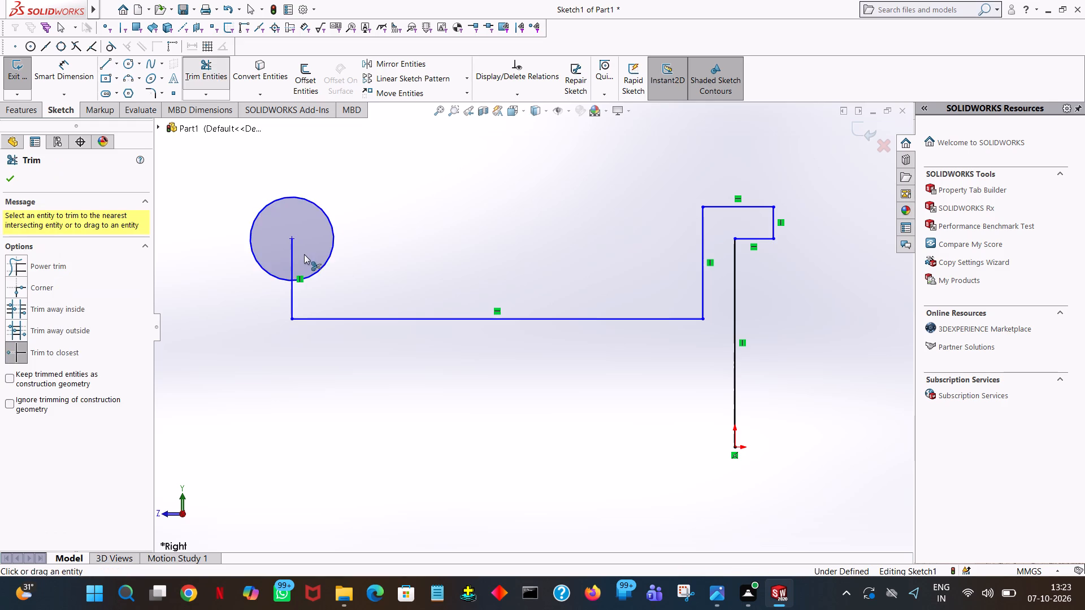
click(292, 255)
click(289, 299)
click(322, 318)
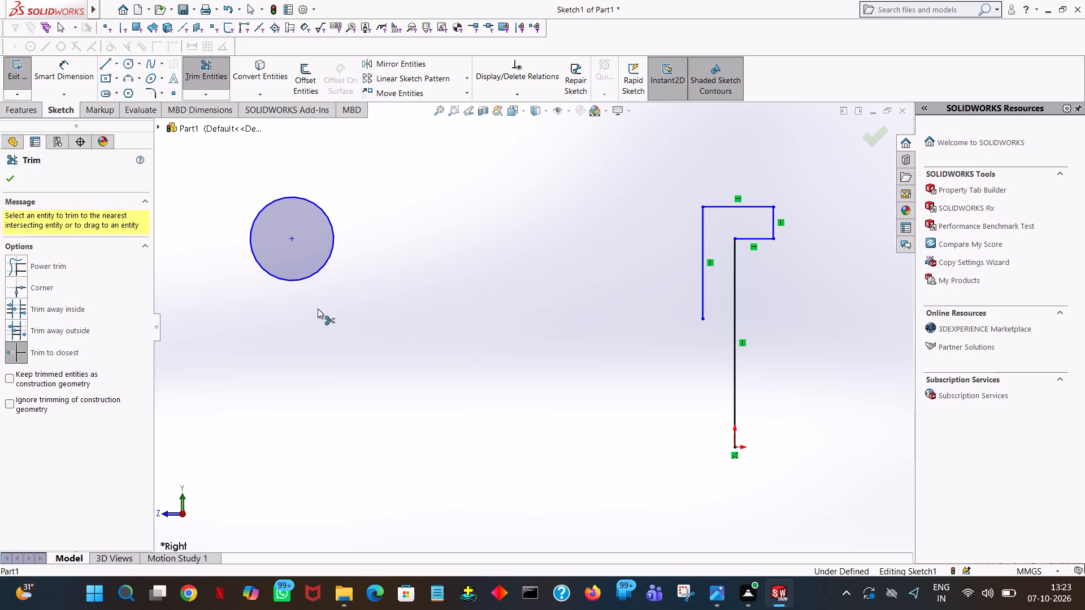
Draw a 50 mm vertical line down from the circle's inner-side quadrant, continued by a 230 mm horizontal line to the stepped profile's open lower end.
click(103, 56)
click(108, 63)
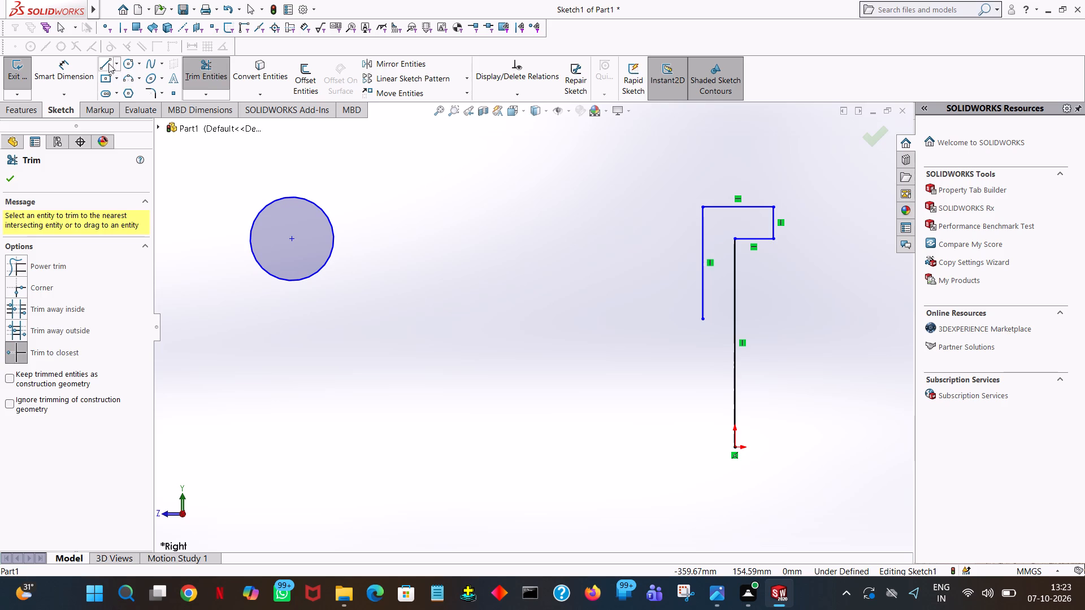
click(333, 238)
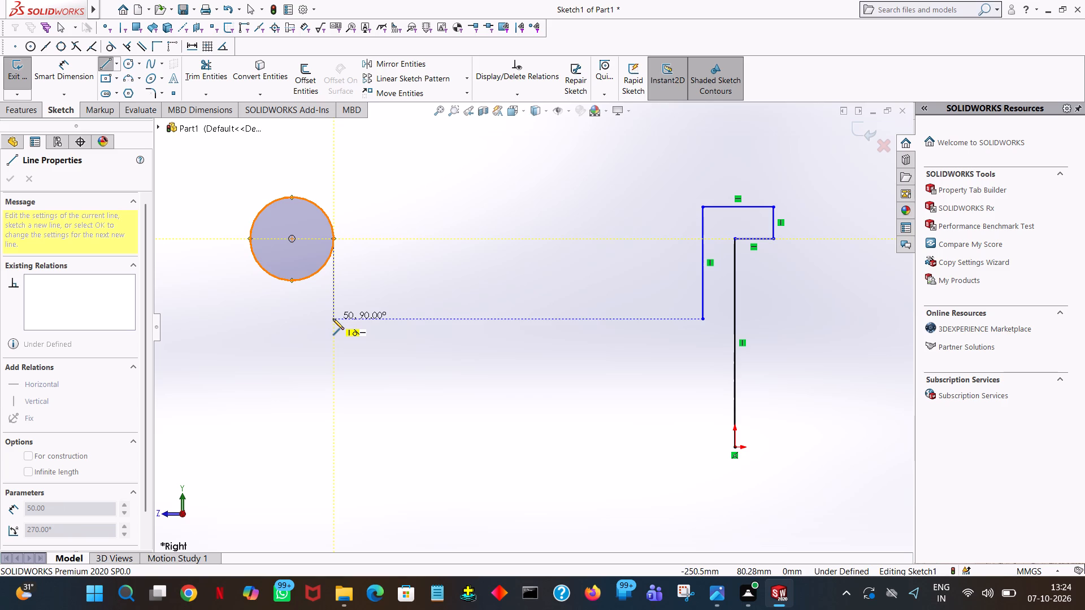
click(333, 319)
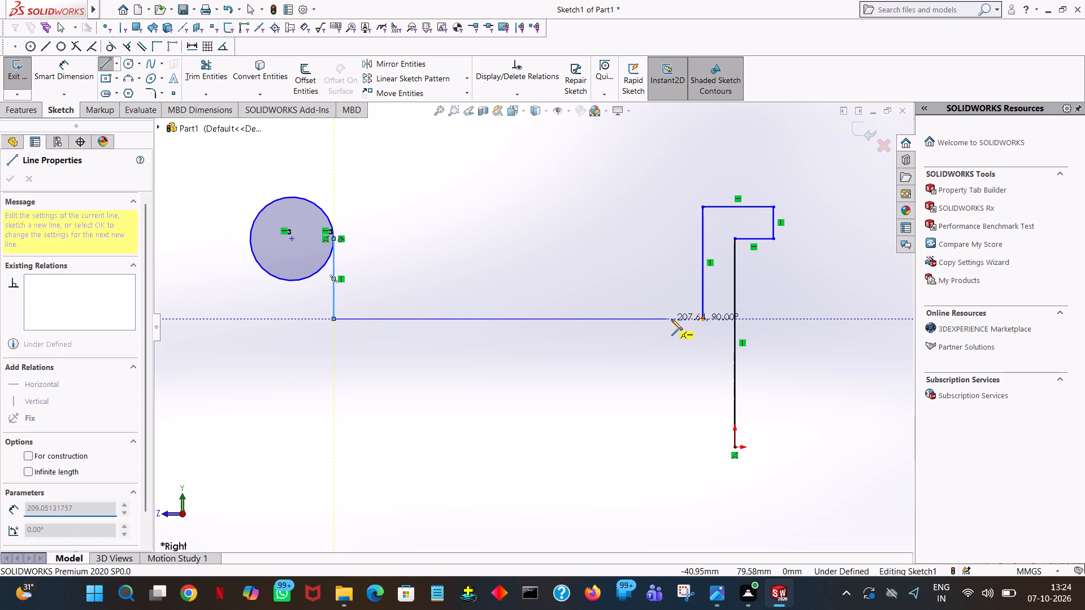
click(704, 319)
right_click(704, 319)
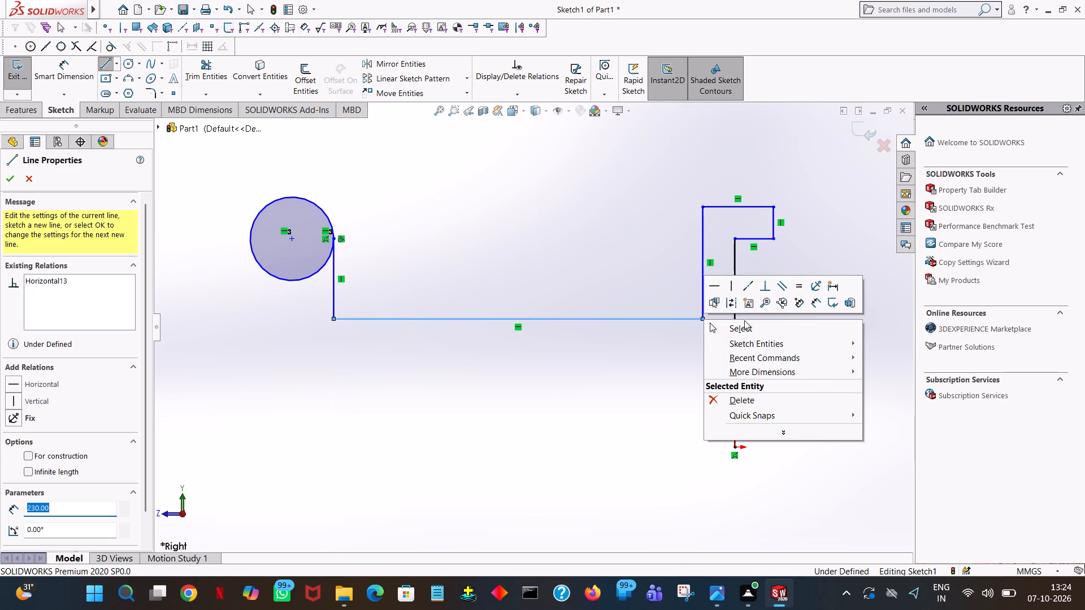
click(747, 331)
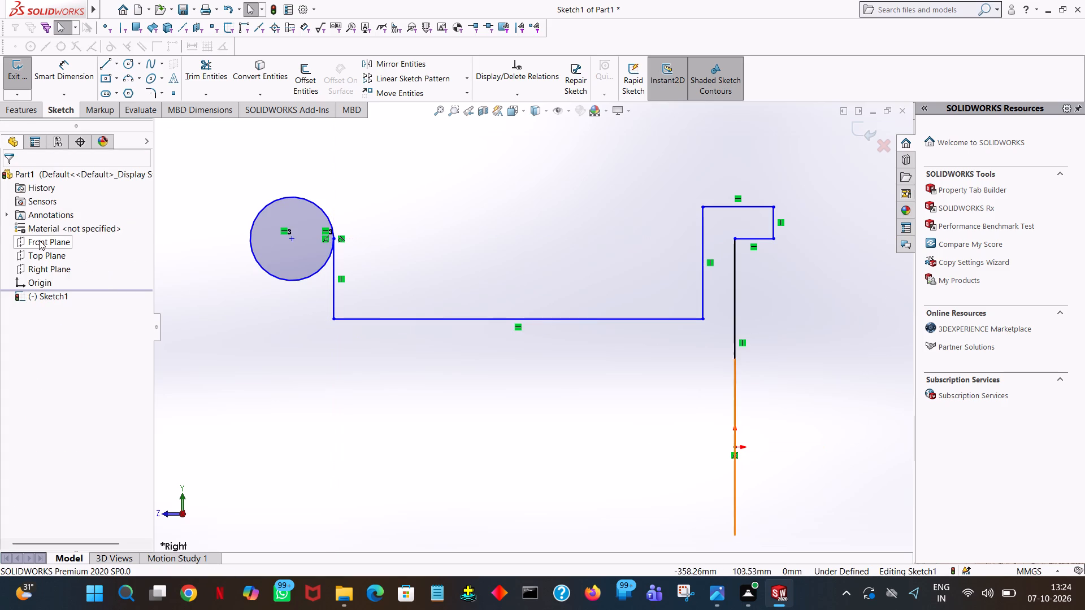
Draw a 12 mm horizontal line from the 50 mm vertical line towards the circle, level with the circle's lowest point.
click(105, 68)
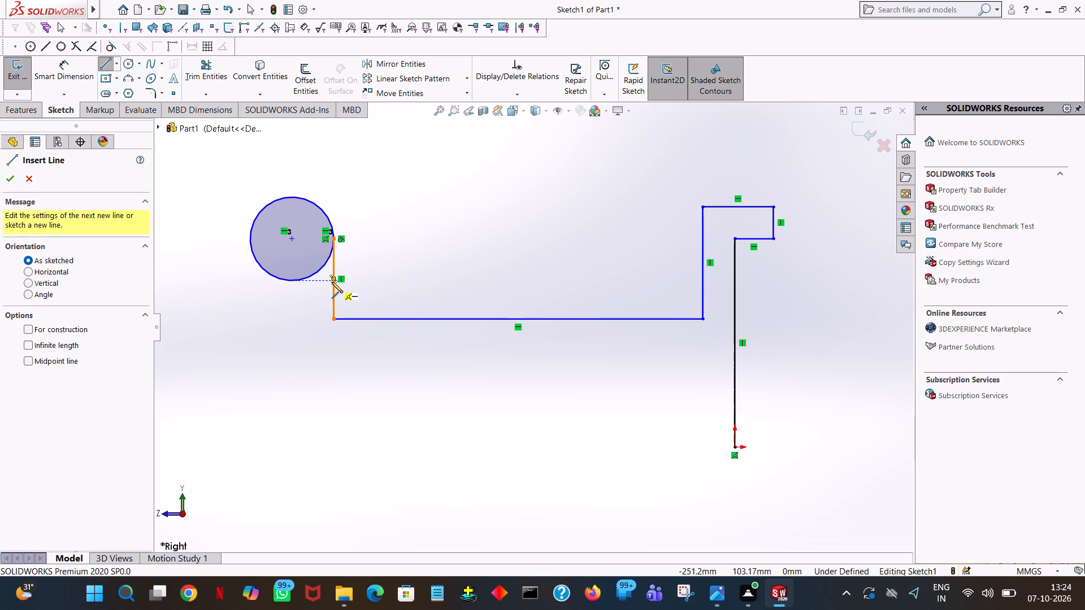
ctrl+scroll(332, 282, down, 10)
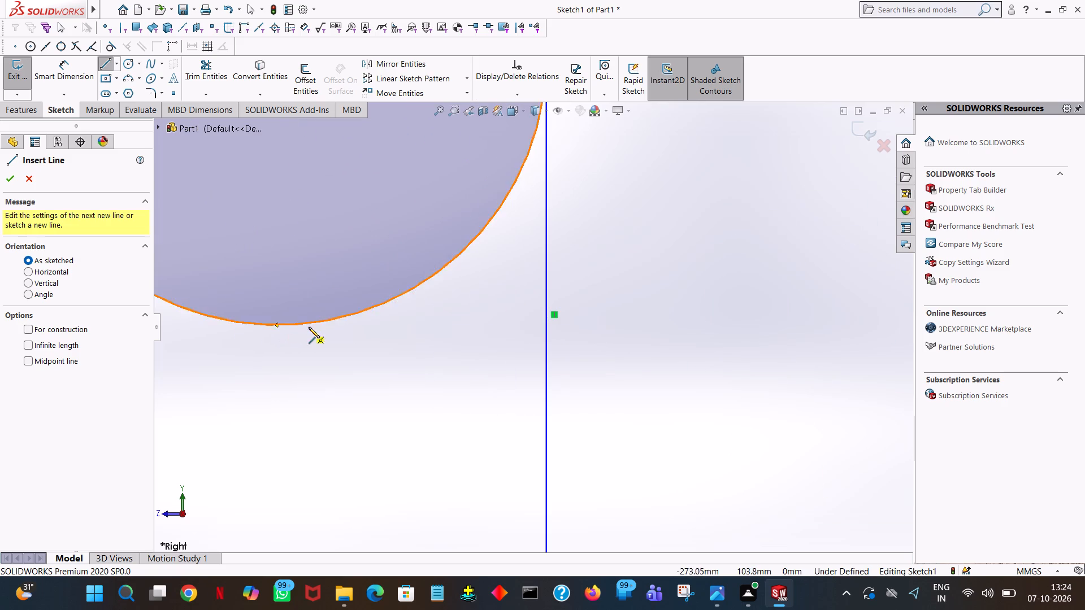
click(545, 325)
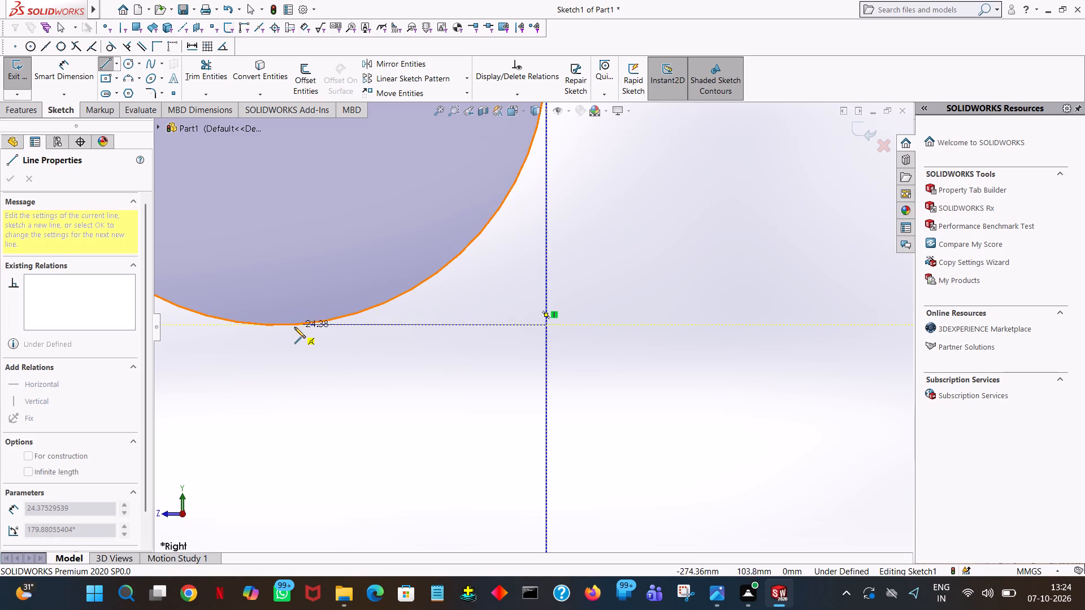
click(348, 325)
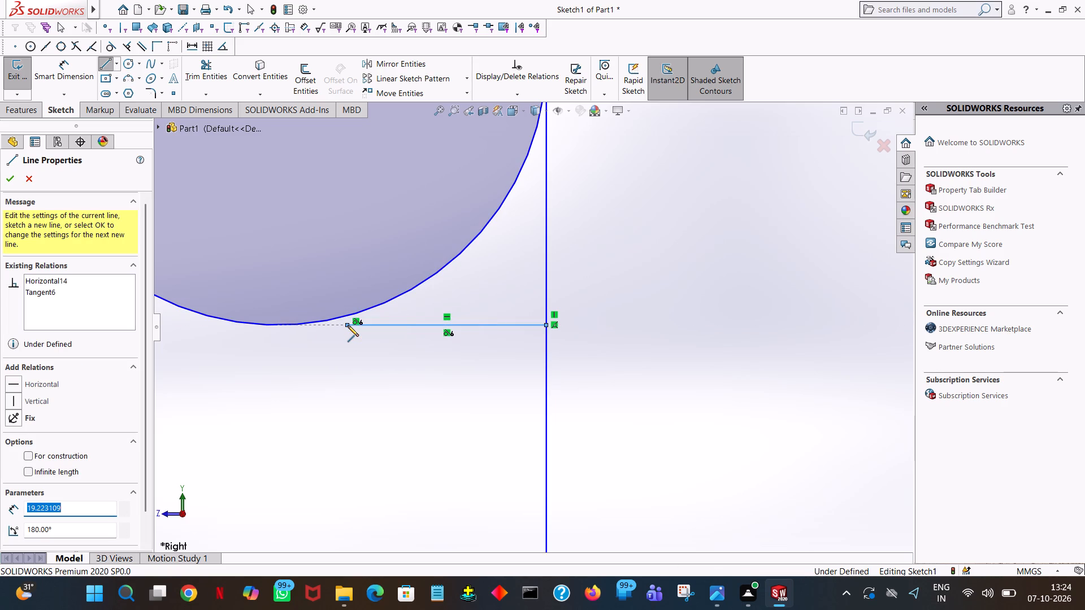
text(12)
key(Return)
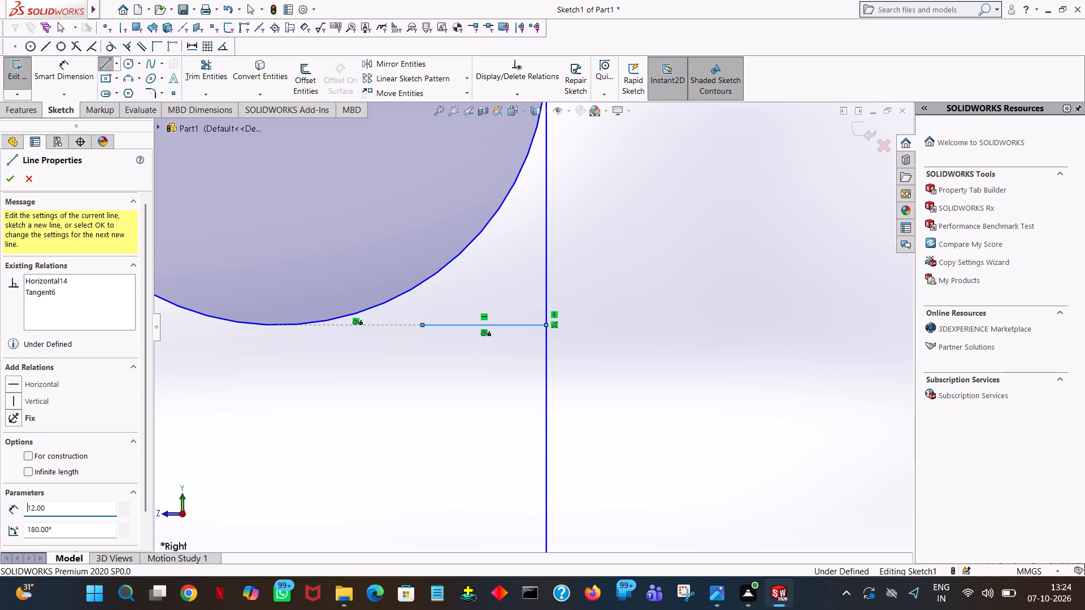
right_click(348, 325)
click(385, 334)
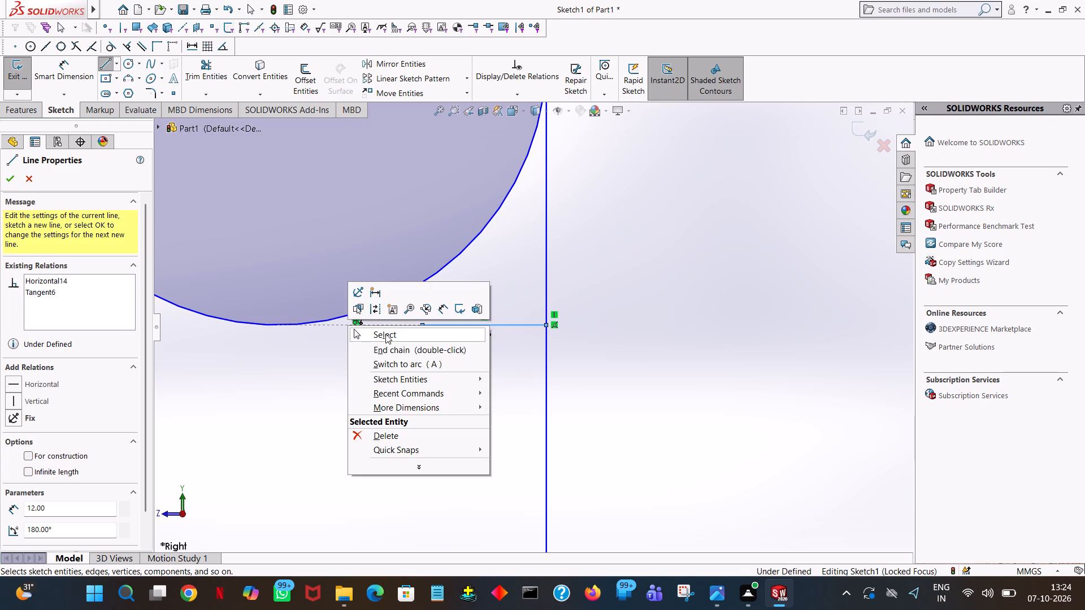
Draw a vertical line down from the free end of the 12 mm line with length 24+12 mm.
click(102, 70)
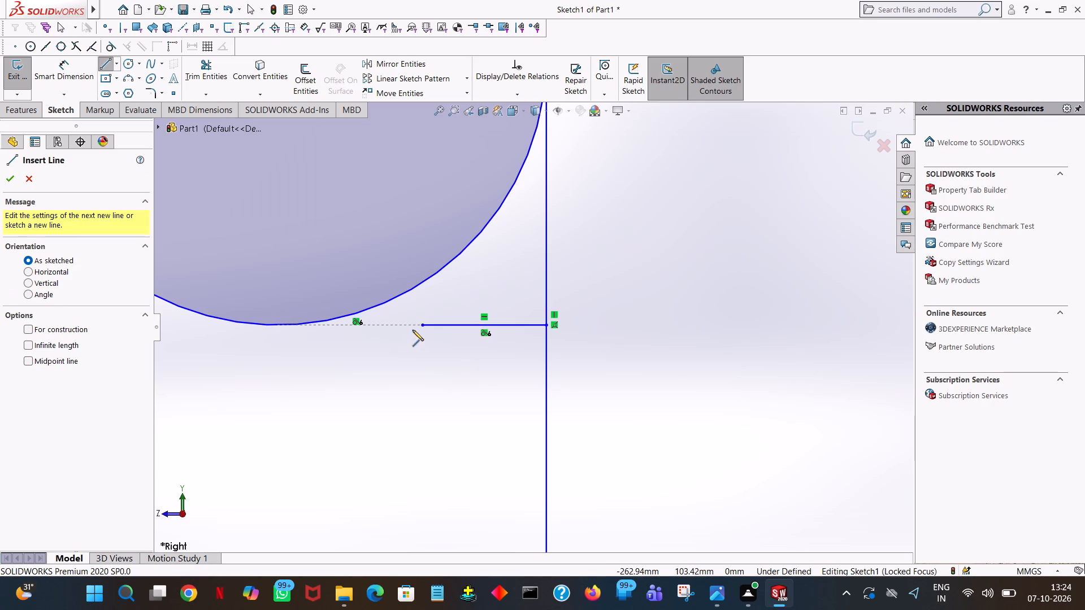
click(419, 325)
ctrl+scroll(415, 416, down, 3)
ctrl+scroll(415, 416, up, 10)
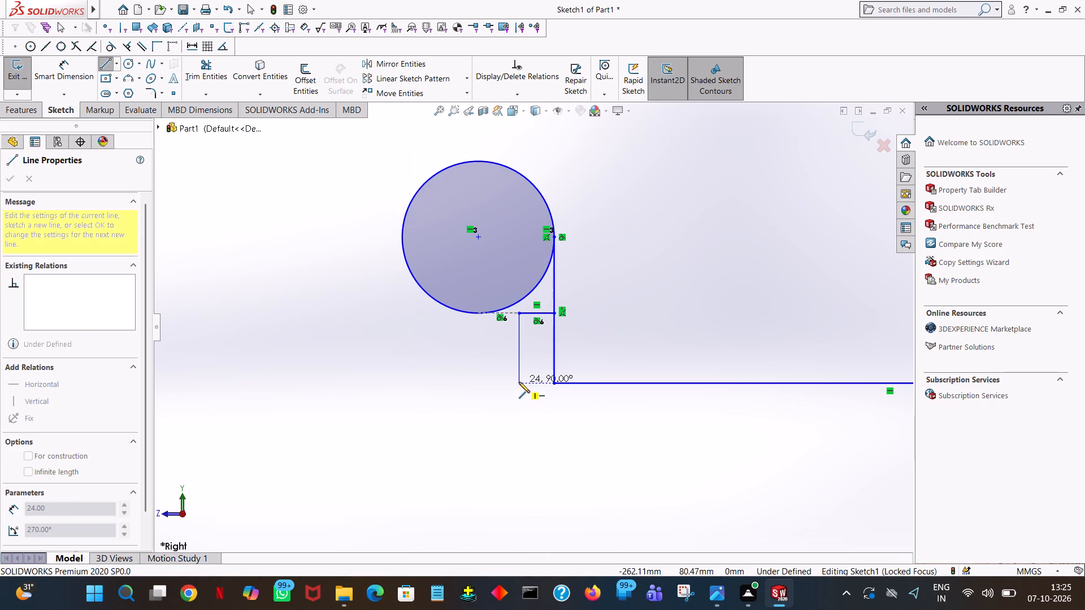
click(519, 398)
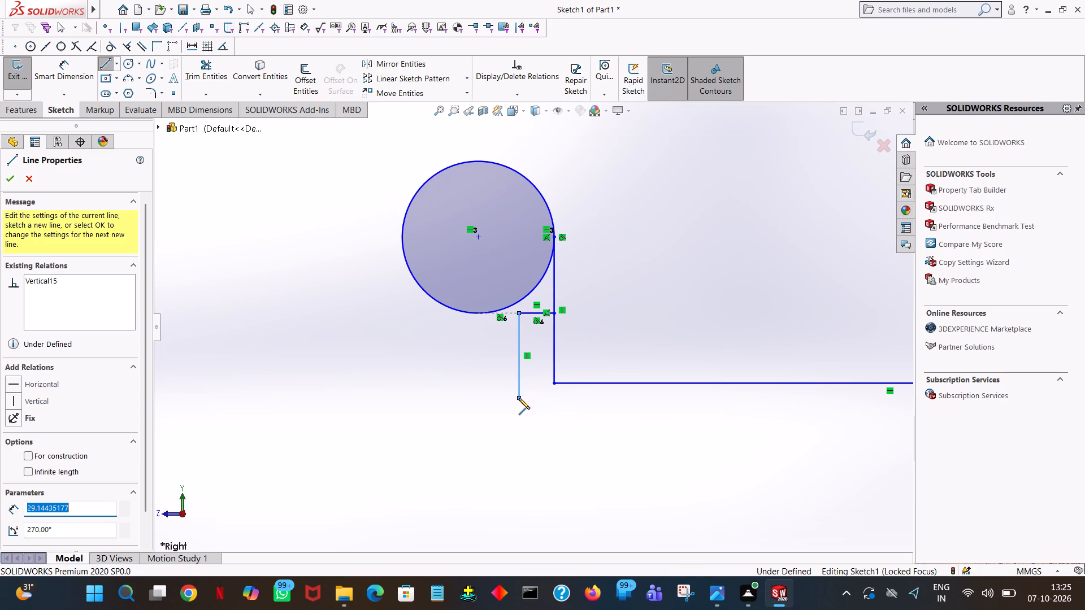
text(24+12)
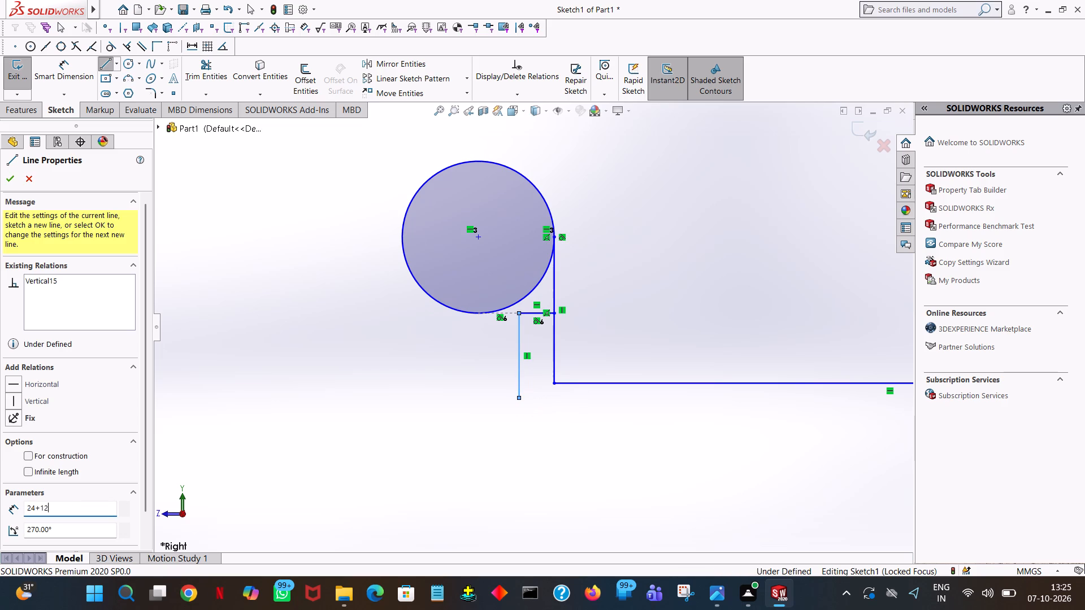
key(Return)
Continue with a 242 mm horizontal line parallel to the 230 mm line, ending directly below its far end, and end the chain.
ctrl+scroll(832, 432, down, 3)
ctrl+scroll(832, 432, up, 4)
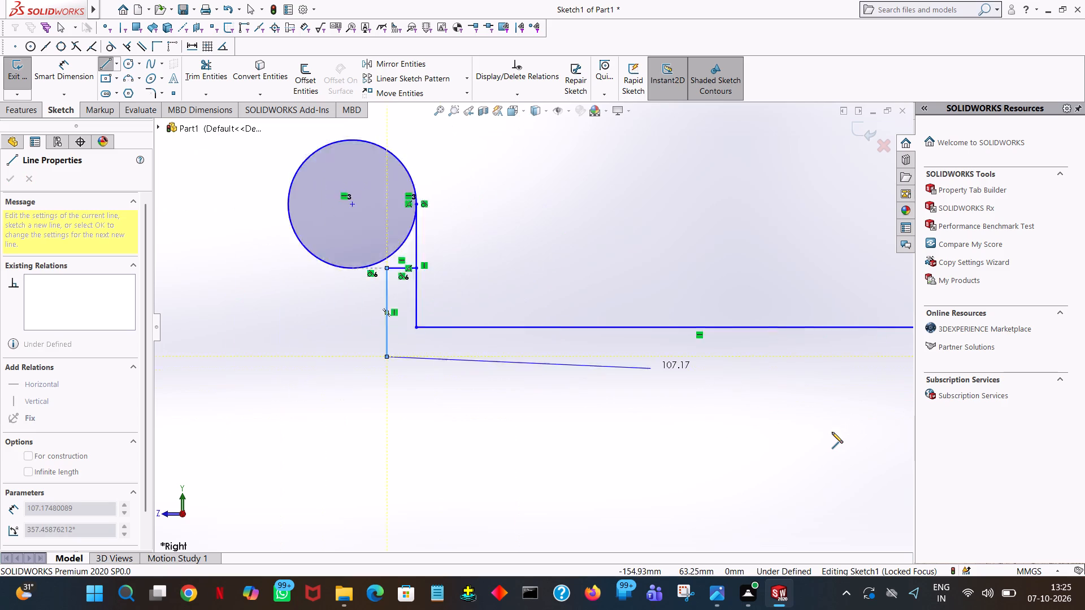
ctrl+scroll(832, 432, up, 4)
ctrl+scroll(726, 383, down, 3)
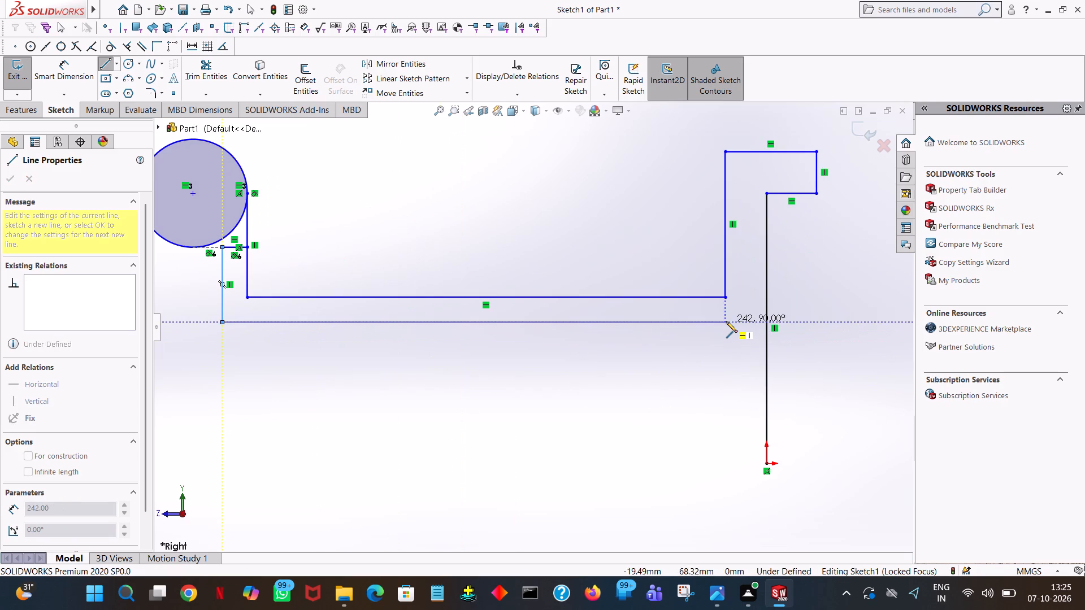
click(726, 321)
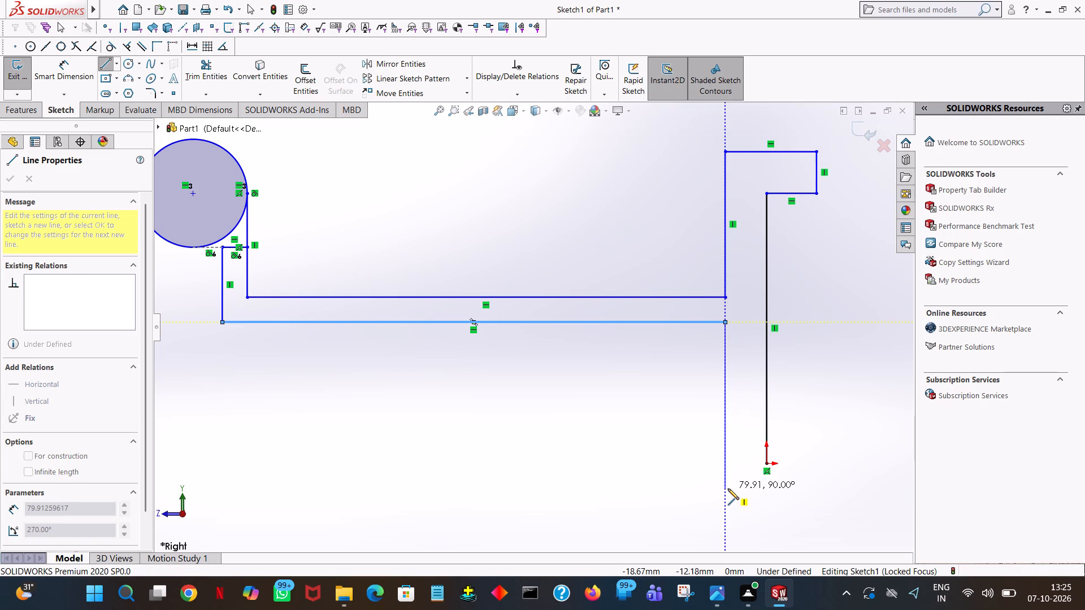
ctrl+scroll(728, 489, down, 3)
ctrl+scroll(728, 489, up, 3)
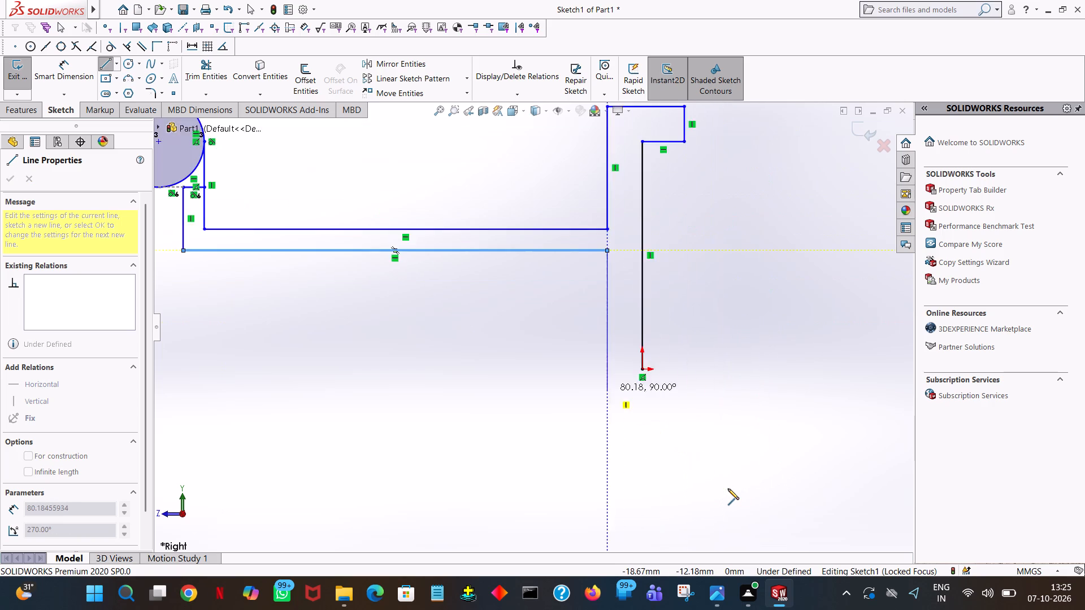
ctrl+scroll(728, 489, up, 2)
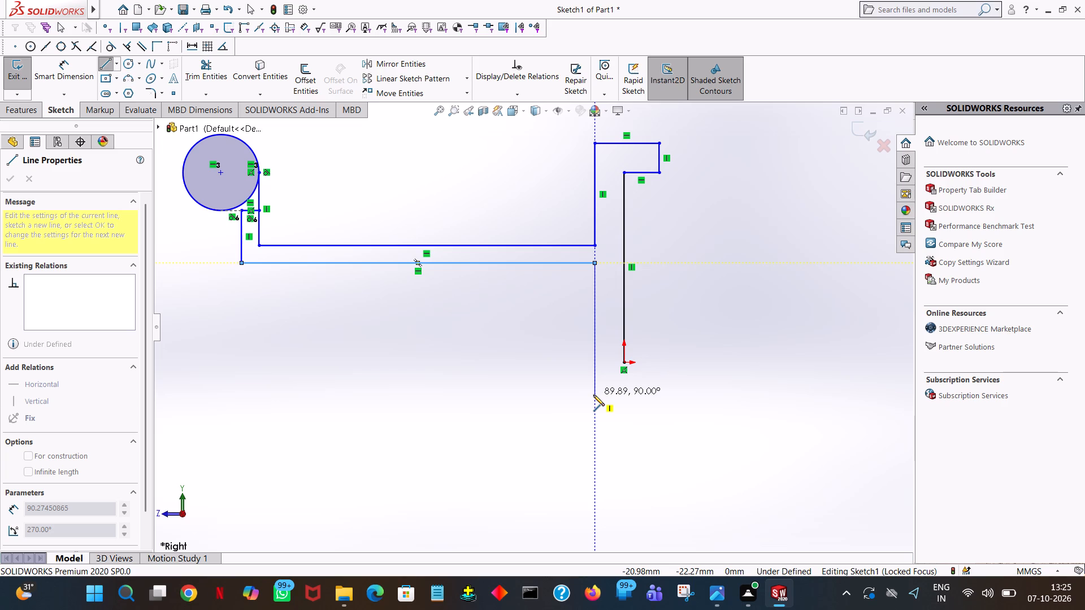
right_click(593, 394)
click(631, 402)
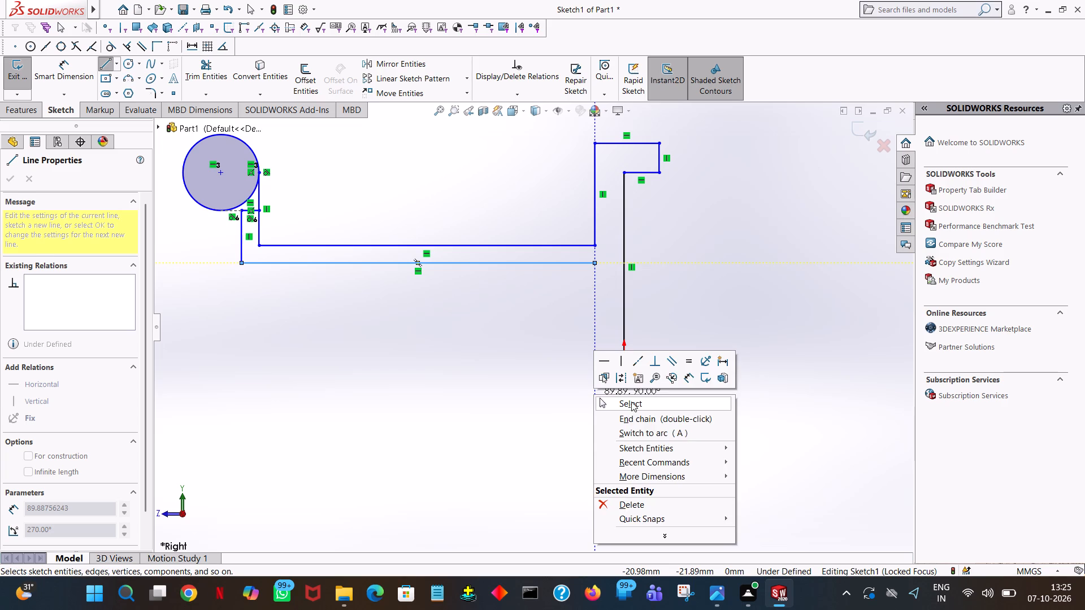
Draw a 130 mm vertical line straight down from the origin, in line with the existing vertical line above it.
click(623, 291)
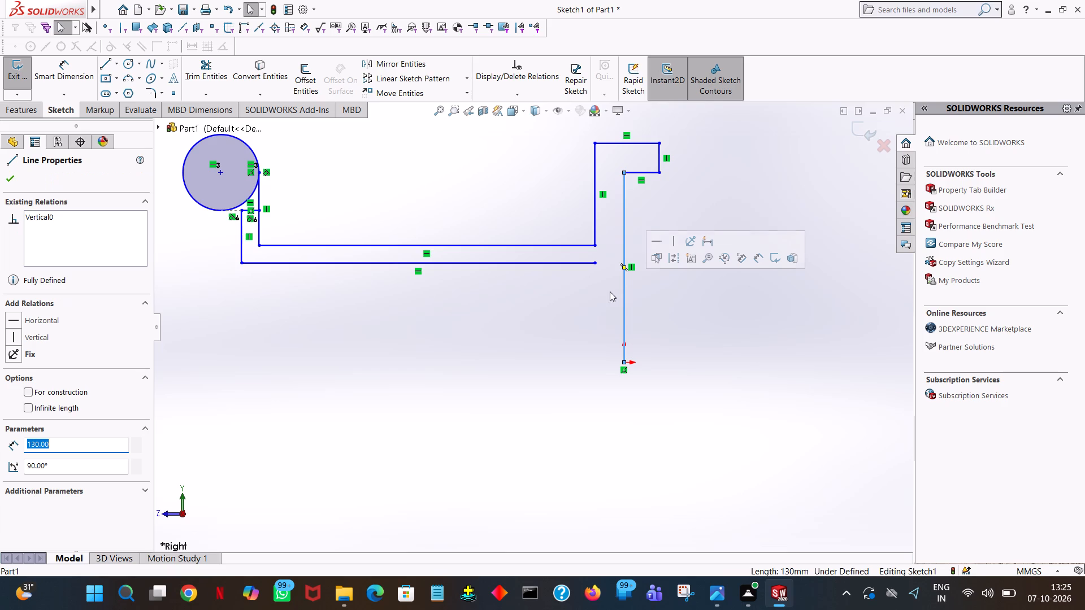
click(104, 59)
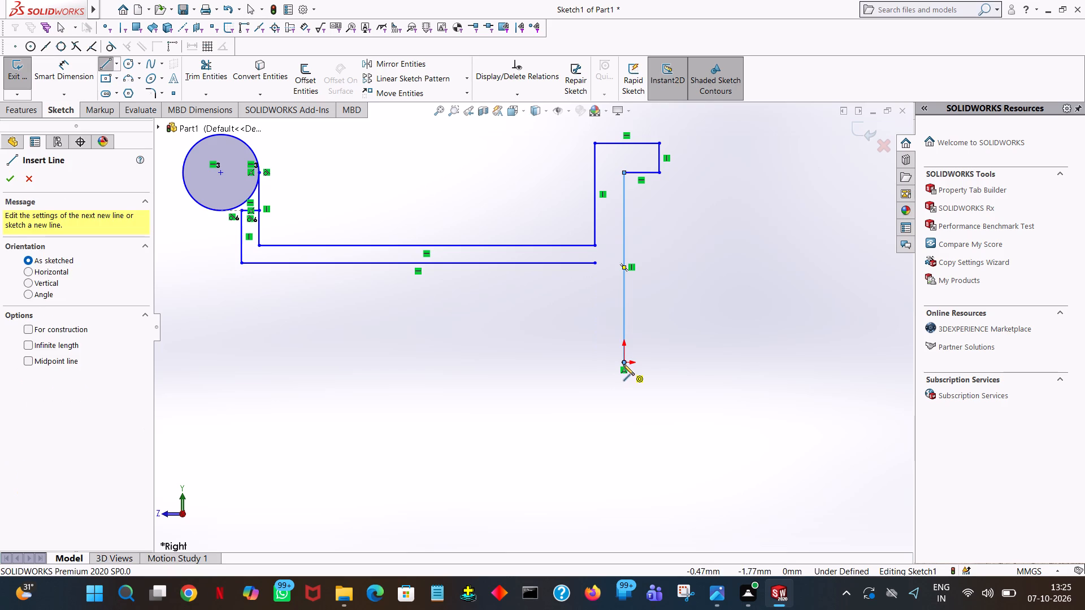
click(624, 362)
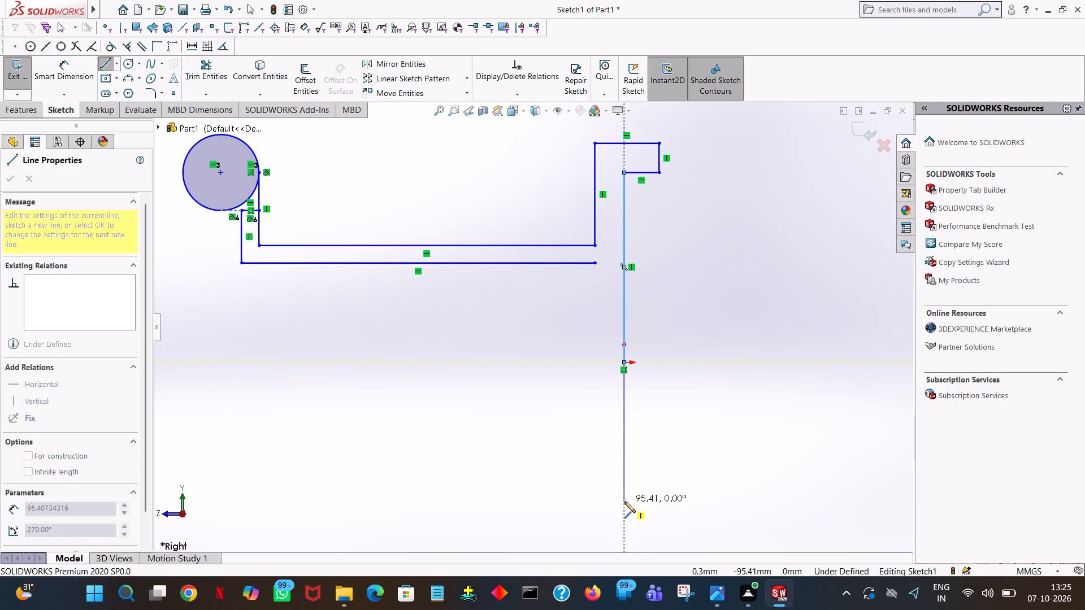
click(624, 502)
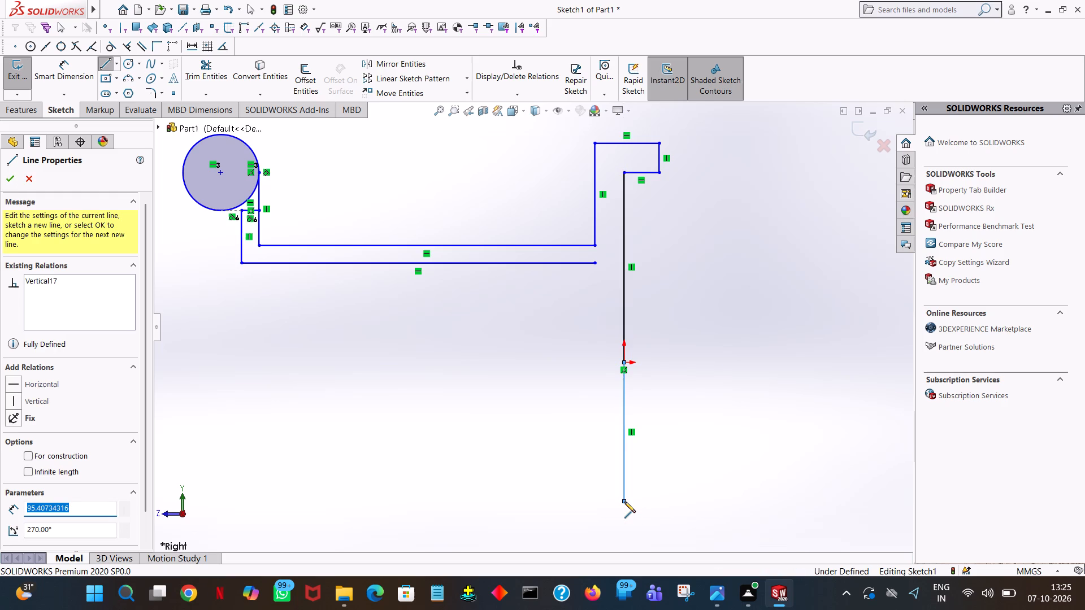
text(130)
key(Return)
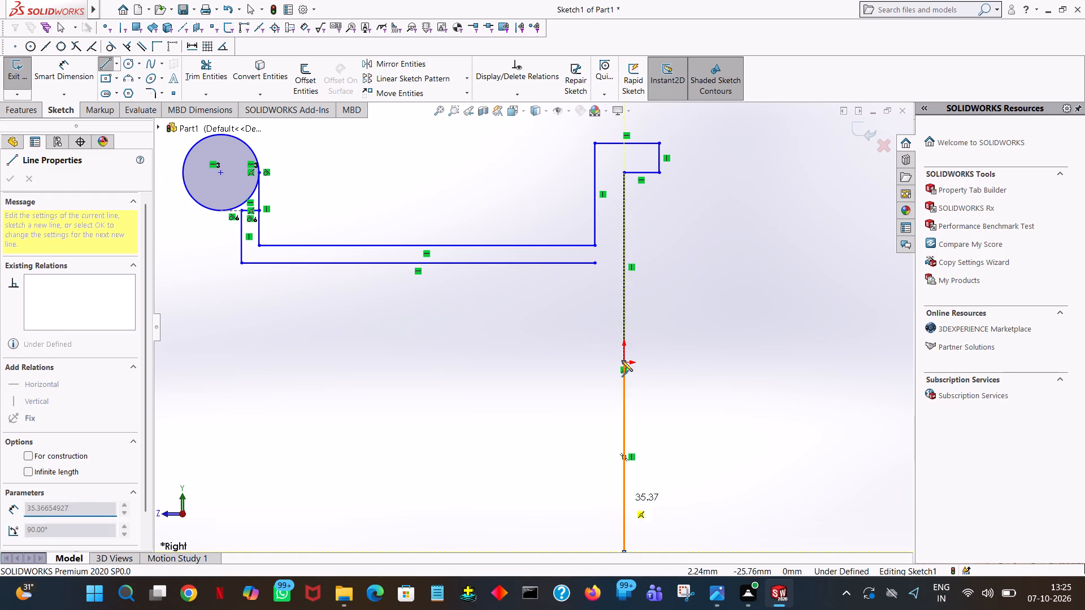
From the lower end of the 130 mm vertical line, draw a 44-20 mm horizontal line away from the circle and a 20 mm vertical line down.
click(437, 106)
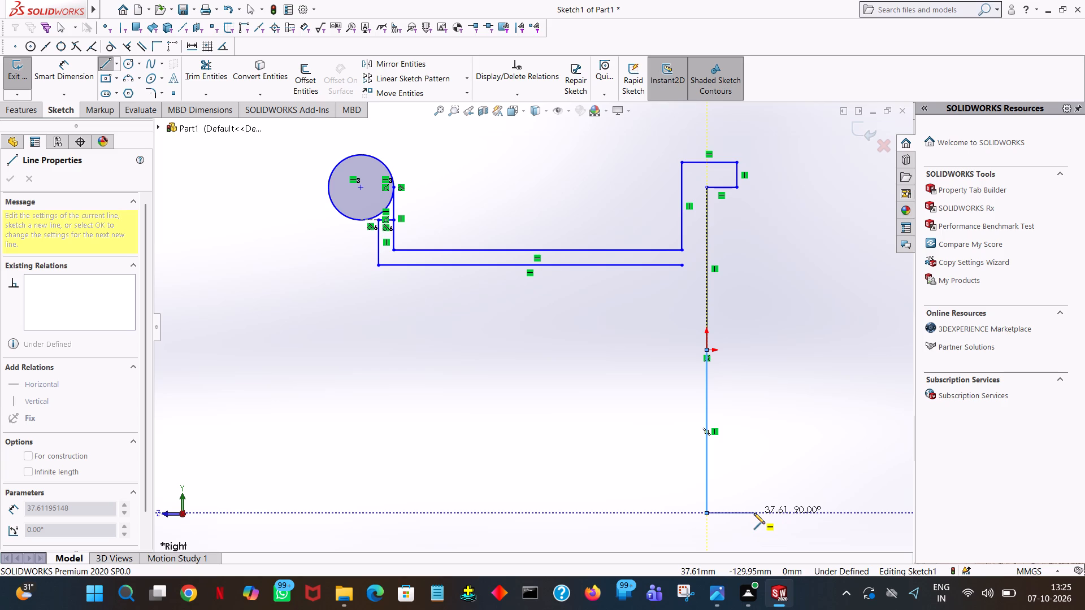
click(754, 513)
text(44)
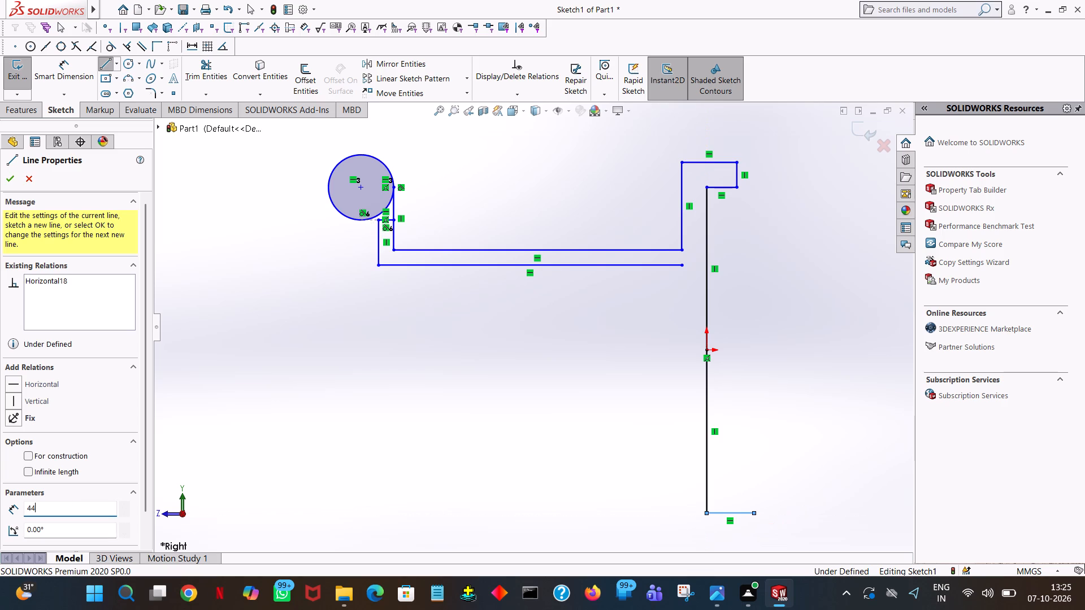
text(-20)
key(Return)
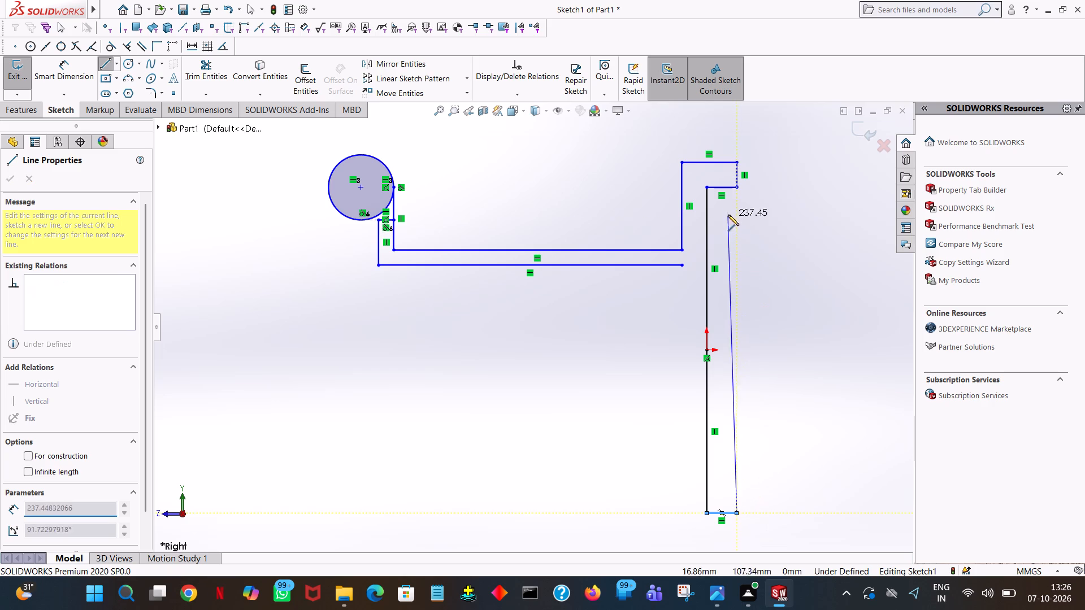
click(736, 541)
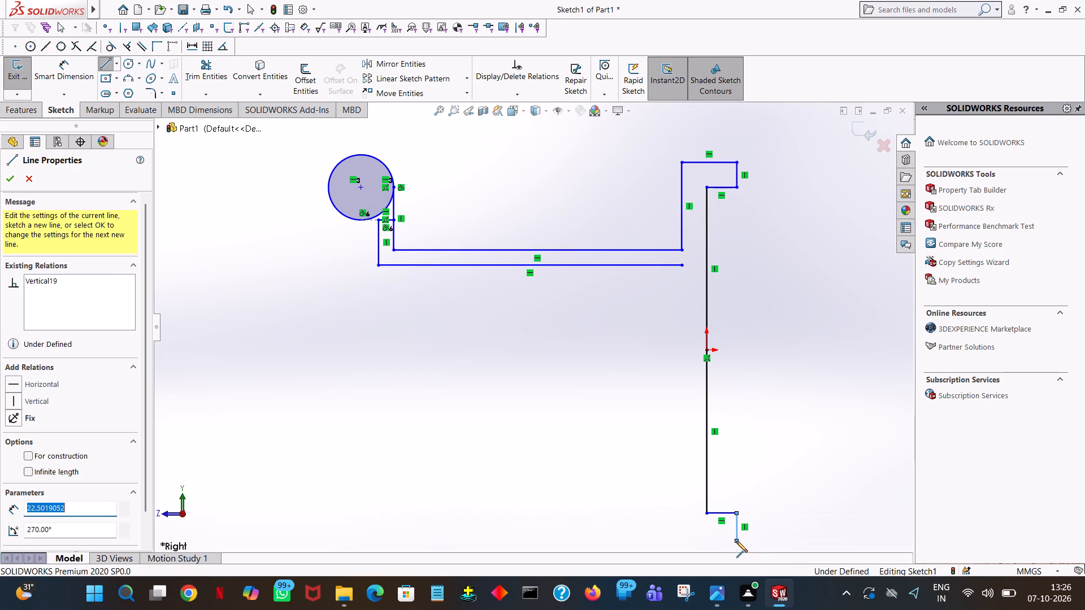
text(20)
key(Return)
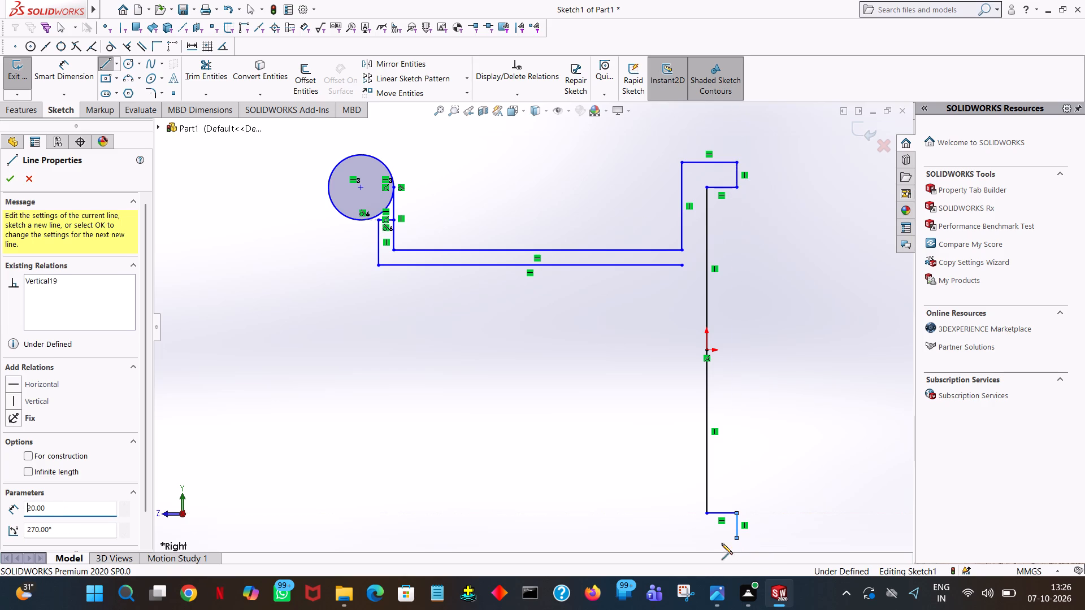
Close the profile with a 44 mm horizontal line back towards the circle side and a vertical line up to the 242 mm line's open end.
click(682, 537)
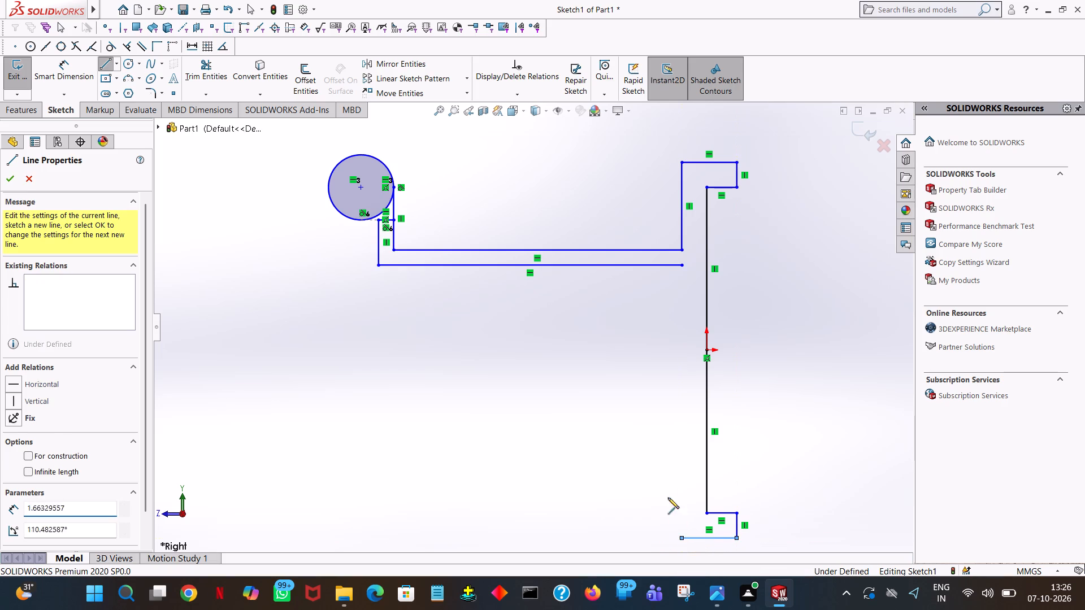
click(682, 267)
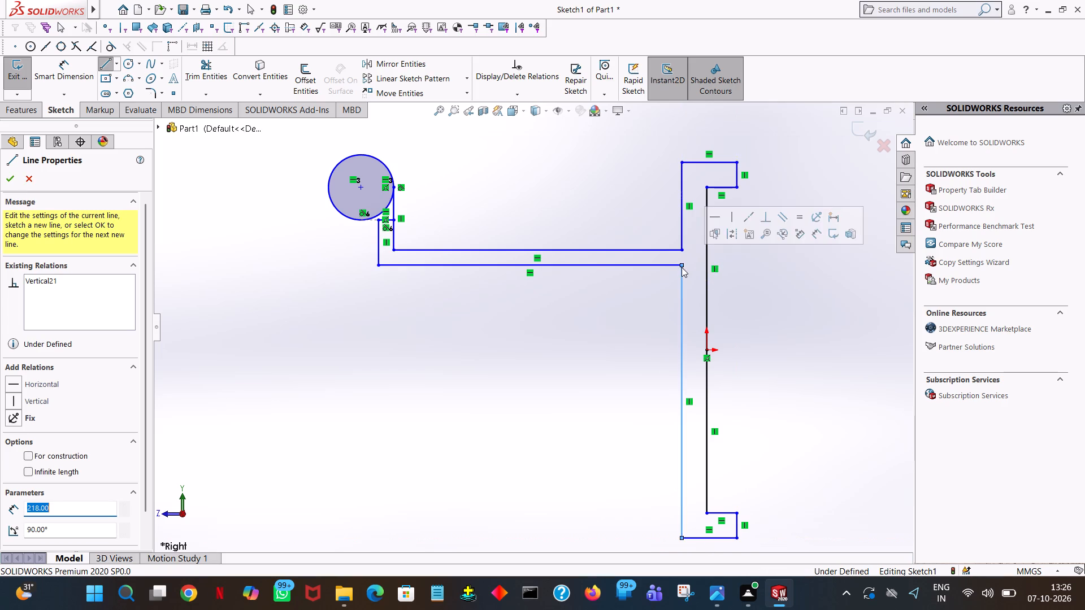
right_click(683, 266)
click(709, 273)
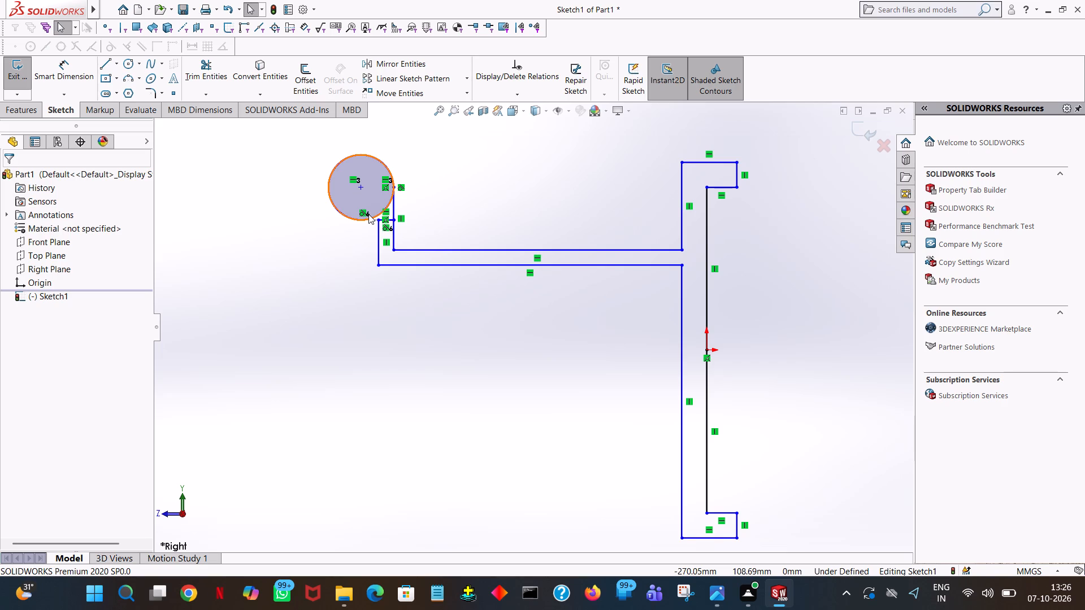
Extend the outer short vertical line beneath the circle up to meet the circle.
ctrl+scroll(368, 214, down, 7)
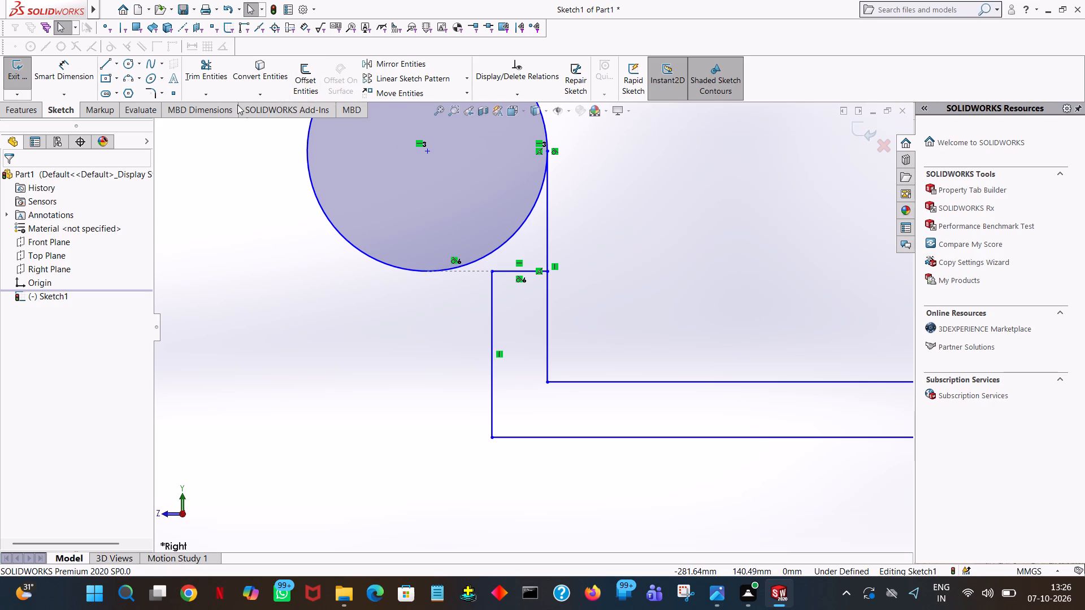
click(215, 91)
click(222, 124)
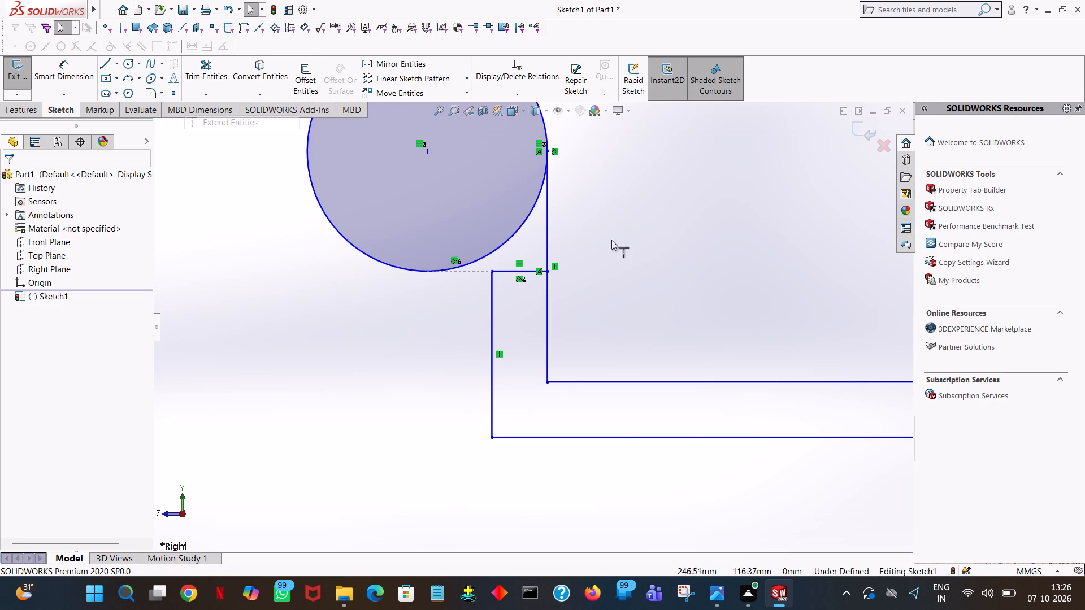
click(492, 292)
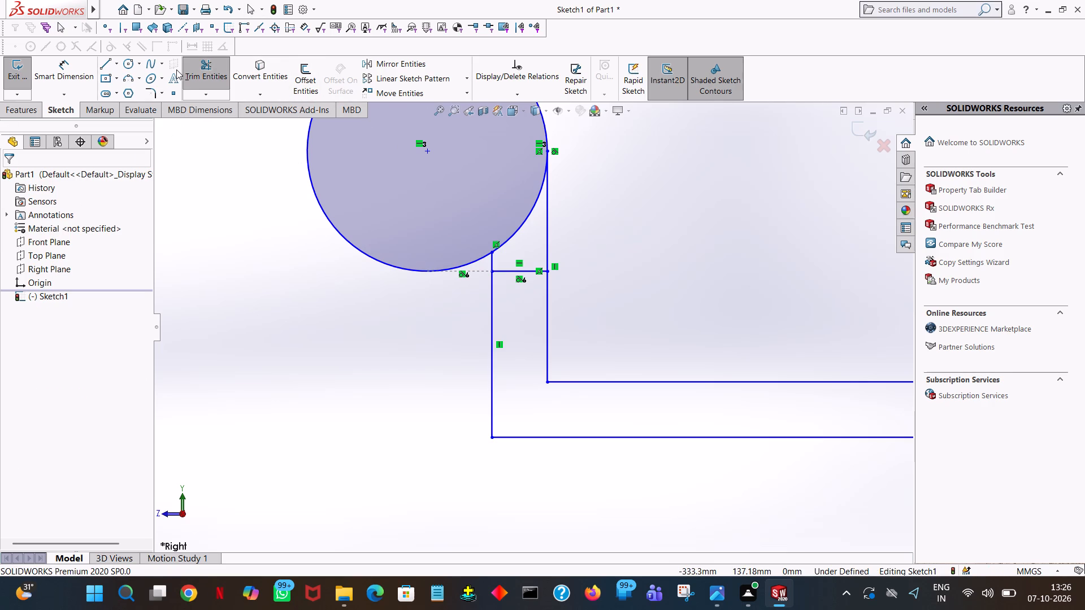
Trim away the 12 mm horizontal line and the circle's arc between the two vertical lines.
click(223, 96)
click(220, 107)
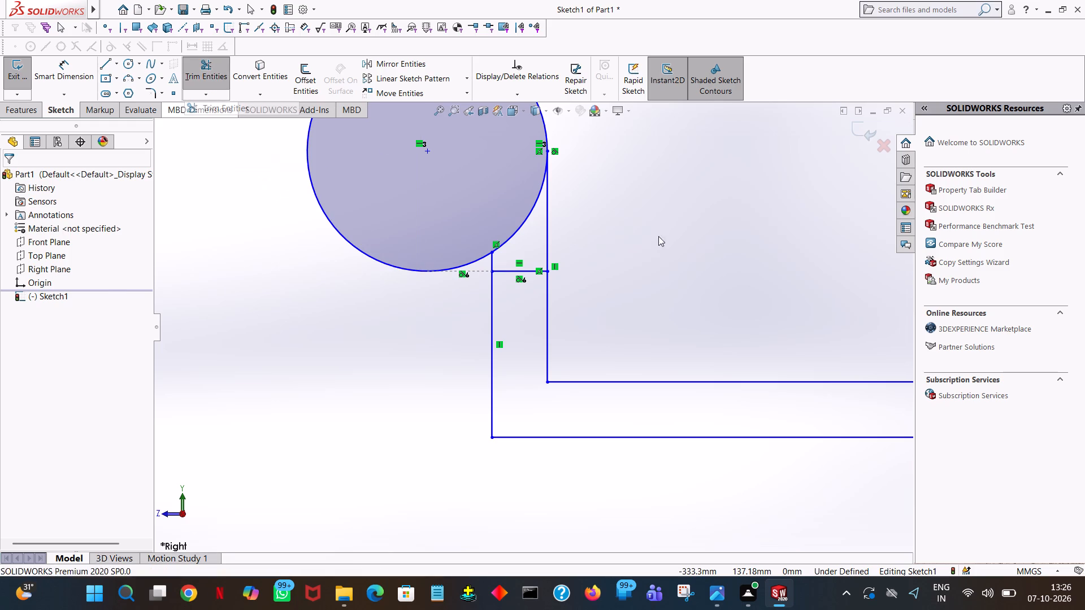
click(515, 277)
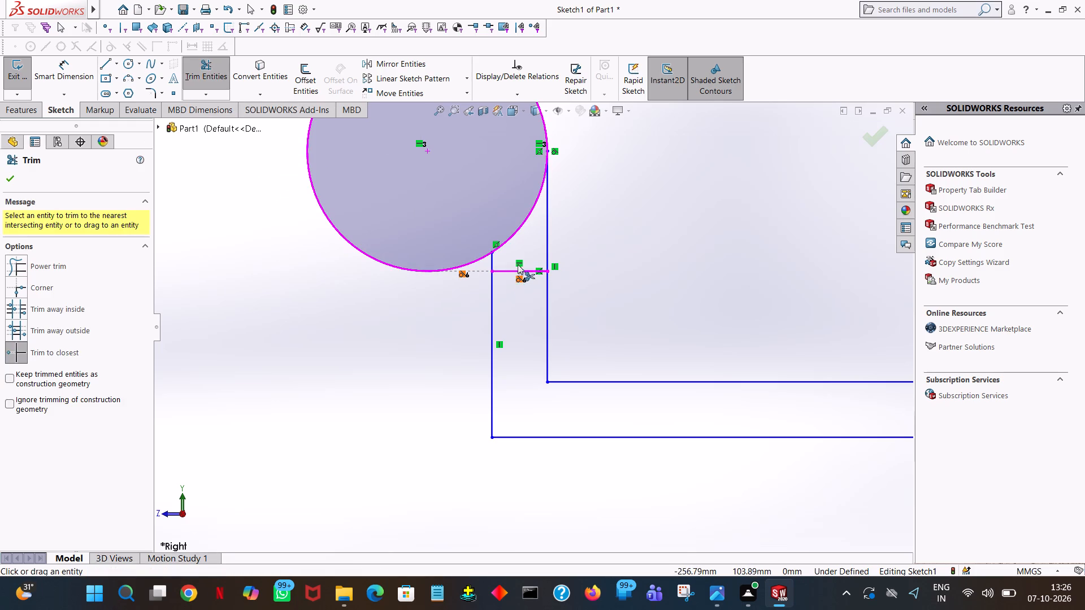
click(526, 271)
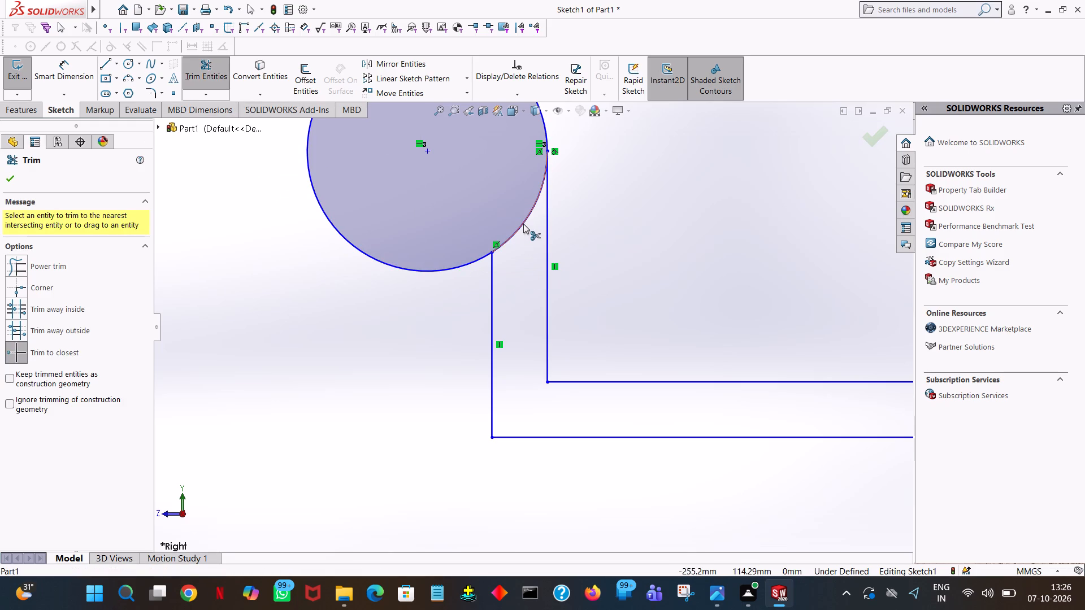
click(523, 224)
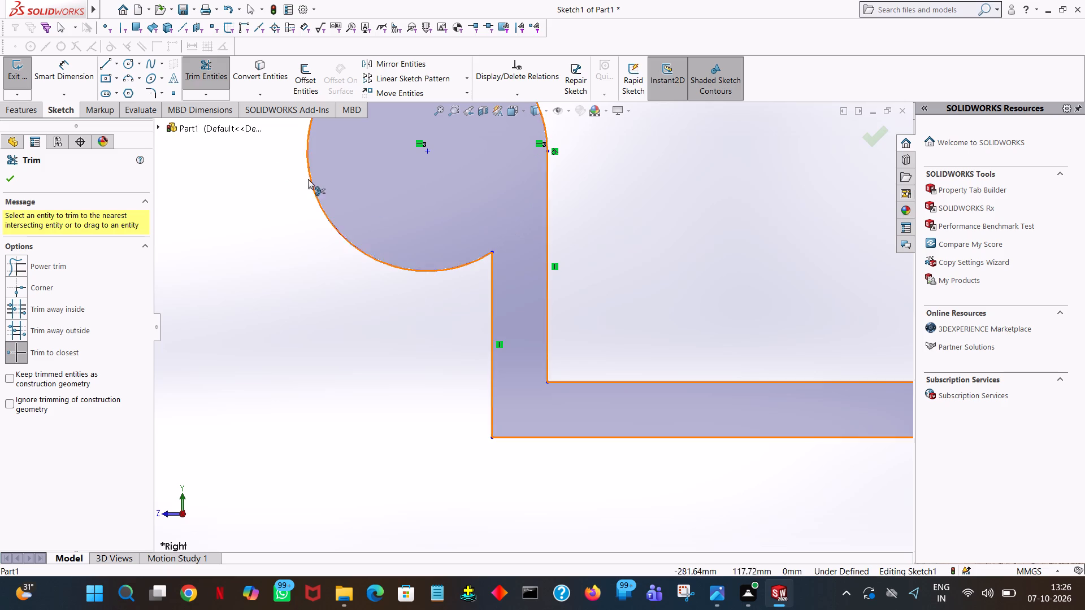
Add a 5 mm sketch fillet where the circle meets the outer short vertical line.
click(146, 94)
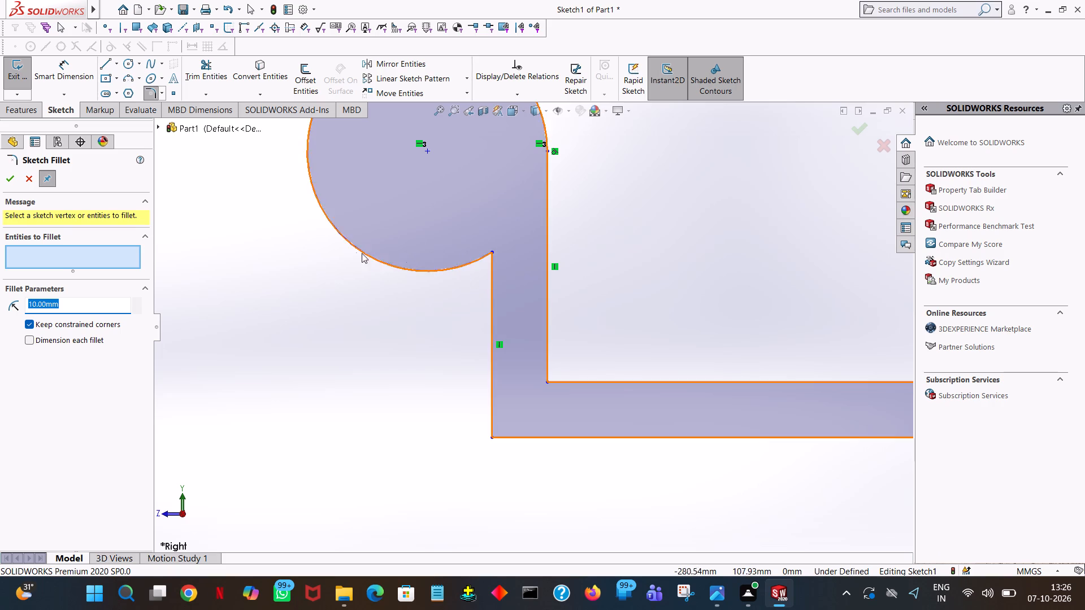
key(5)
click(350, 307)
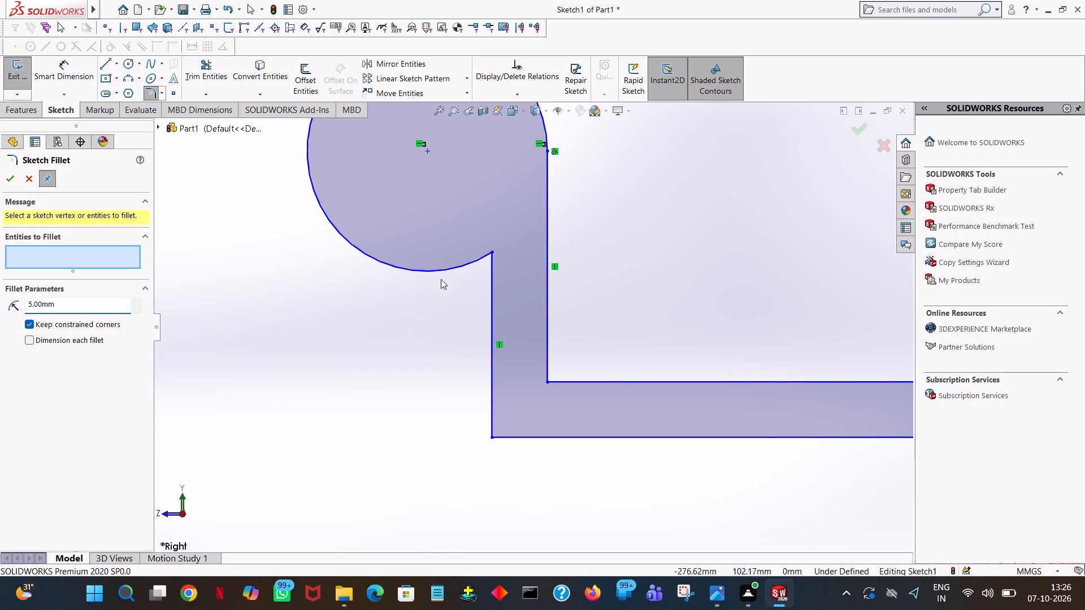
click(492, 252)
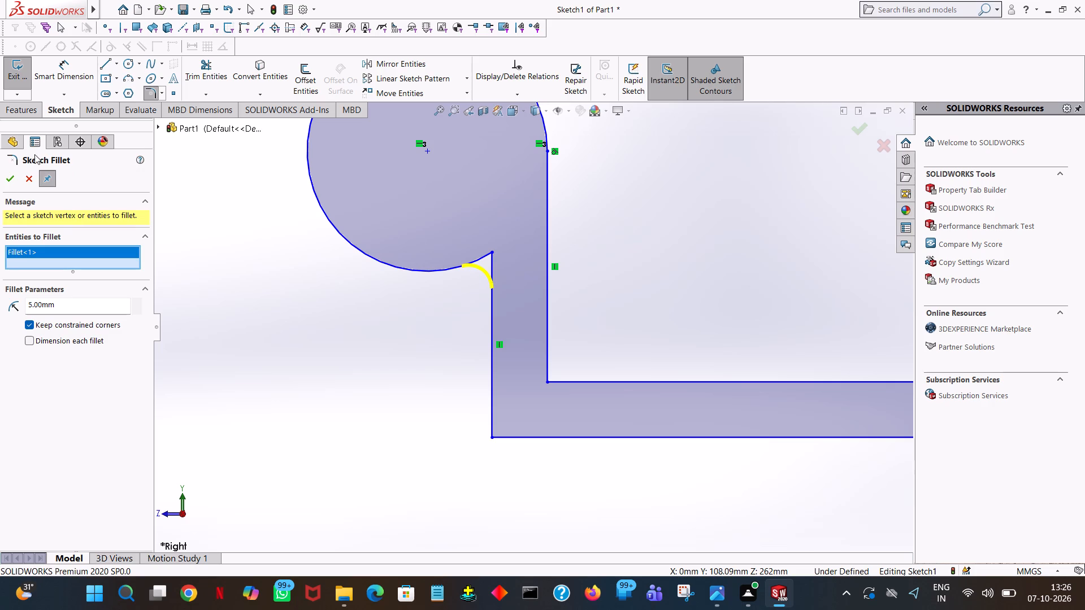
click(8, 172)
click(281, 249)
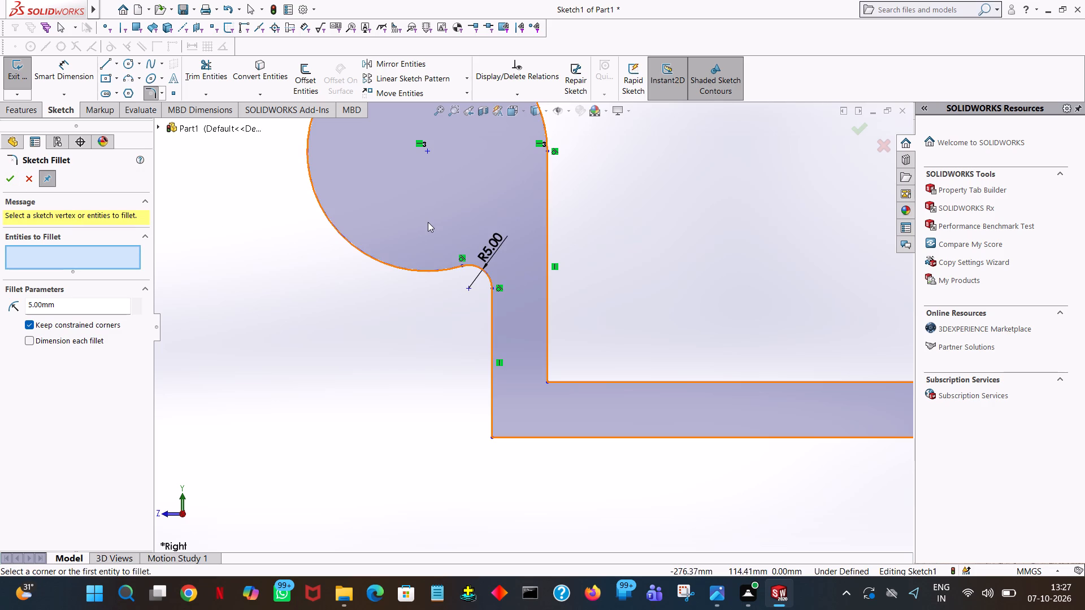
Fillet the four corners at the ends of the two long horizontal lines with a radius of about 4.39 mm and finish filleting.
ctrl+scroll(428, 222, down, 2)
ctrl+scroll(428, 222, up, 2)
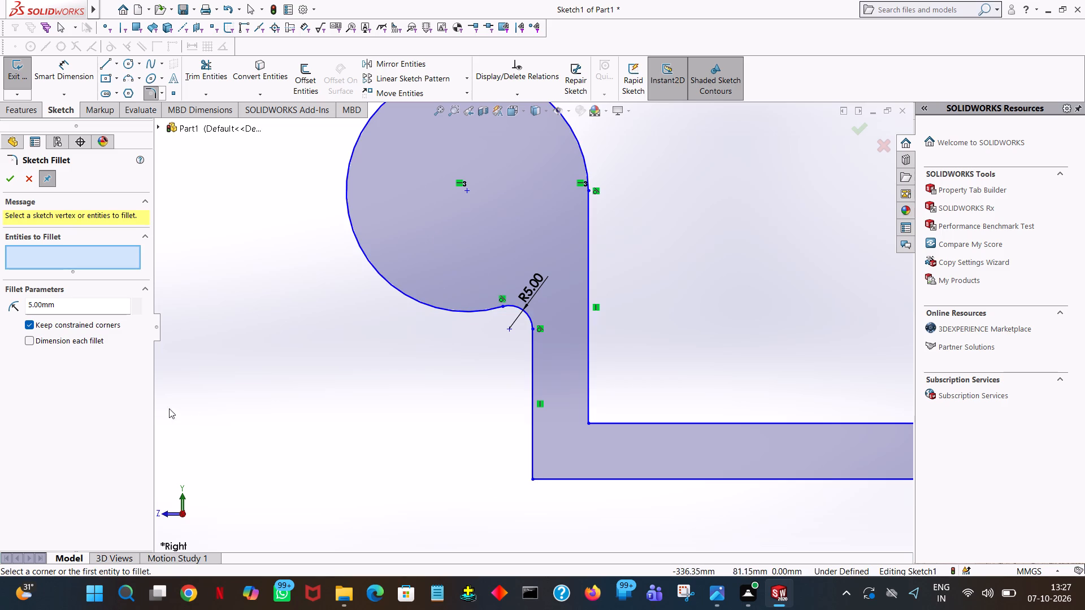
click(533, 476)
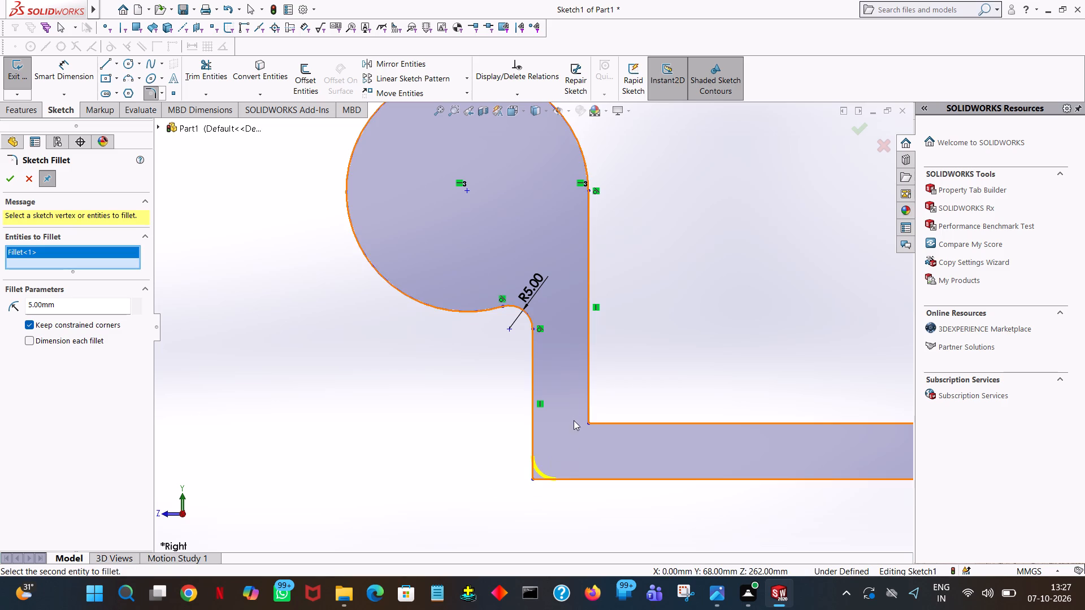
click(591, 425)
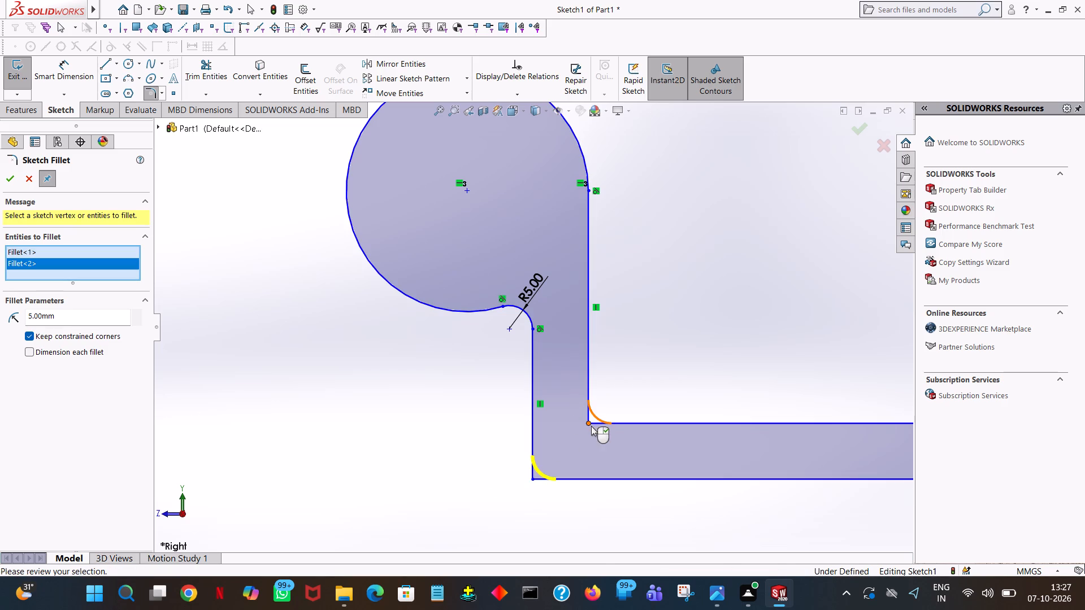
click(435, 112)
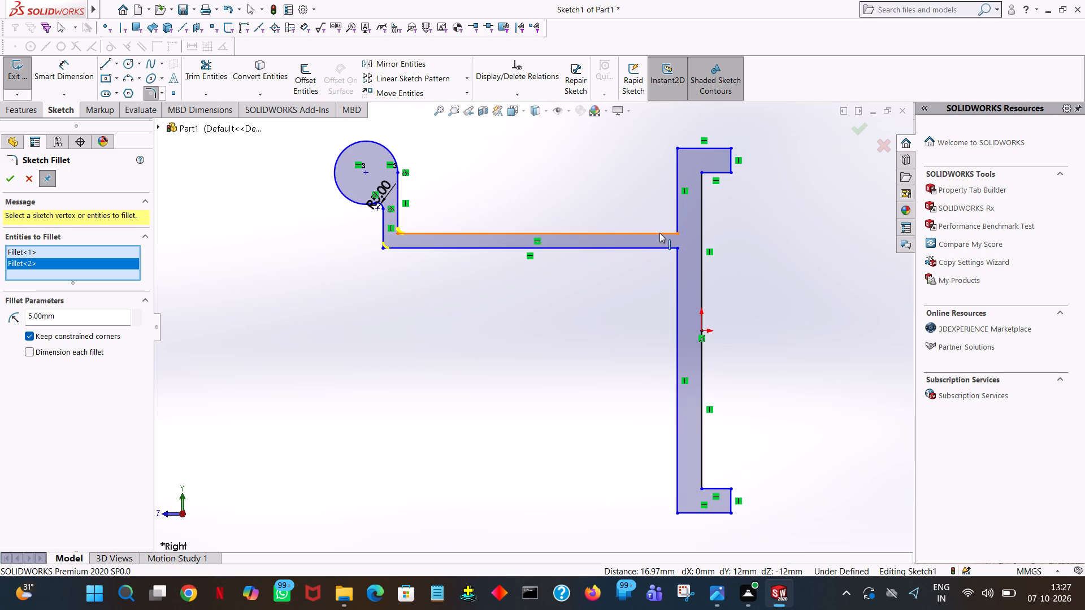
click(676, 232)
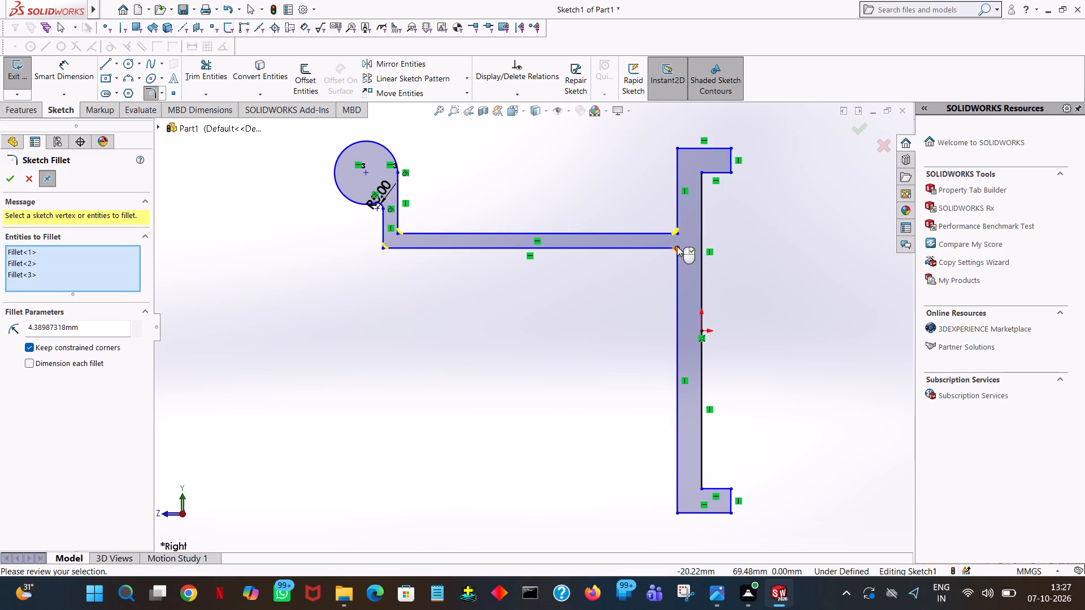
click(677, 246)
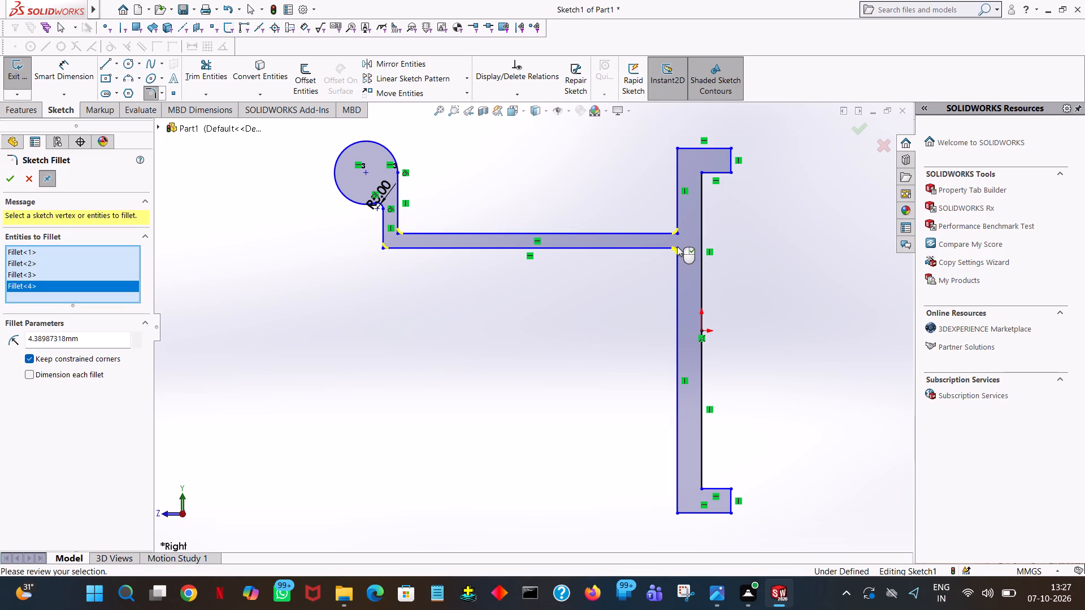
click(13, 181)
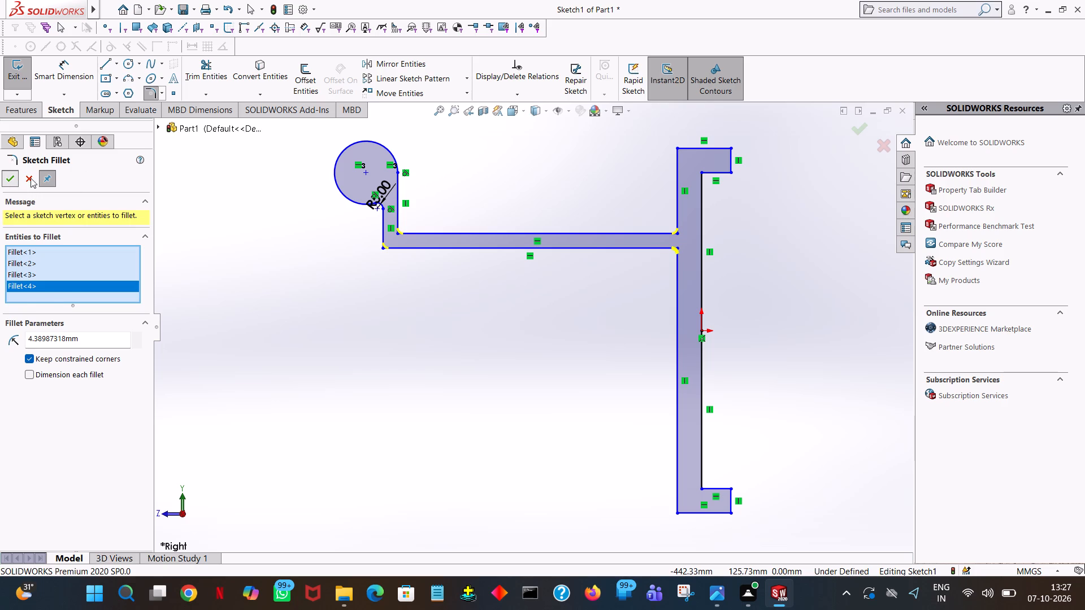
click(217, 329)
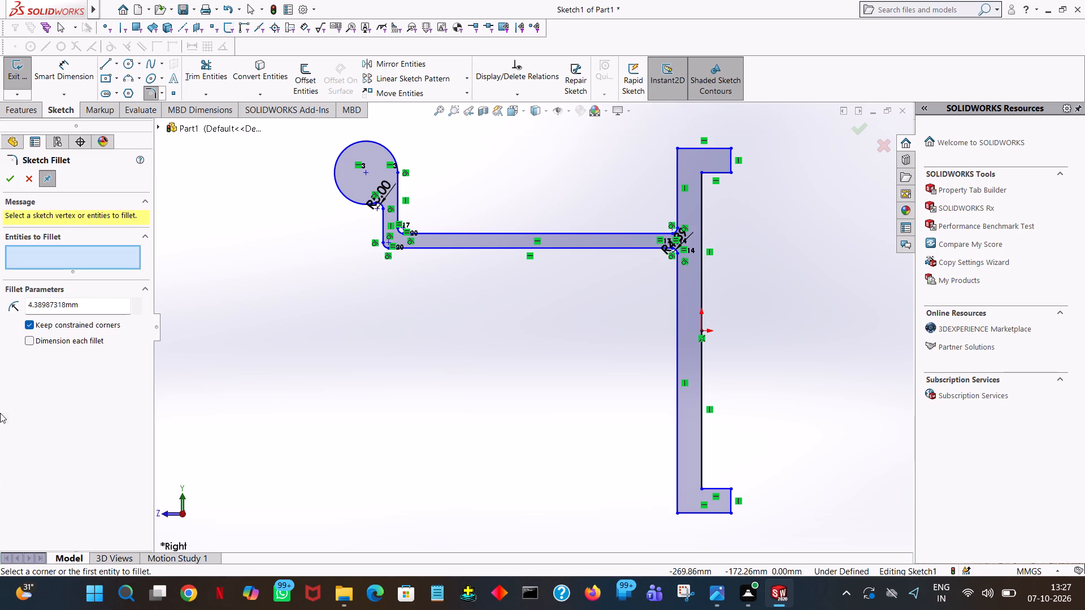
click(10, 180)
Extrude the closed profile as a blind boss 100 mm deep in the reversed direction.
click(23, 115)
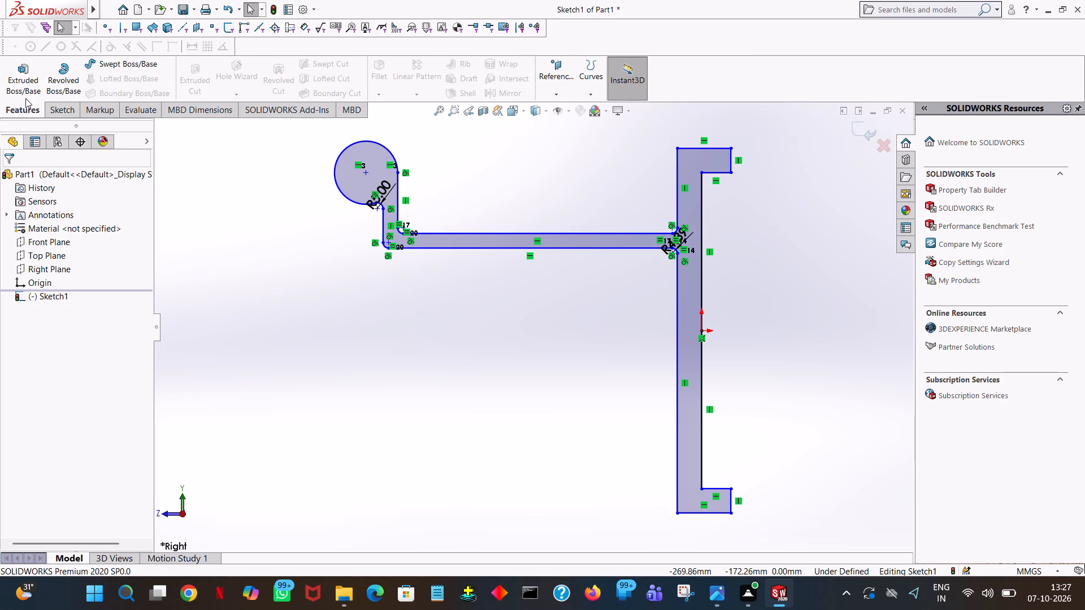
click(25, 97)
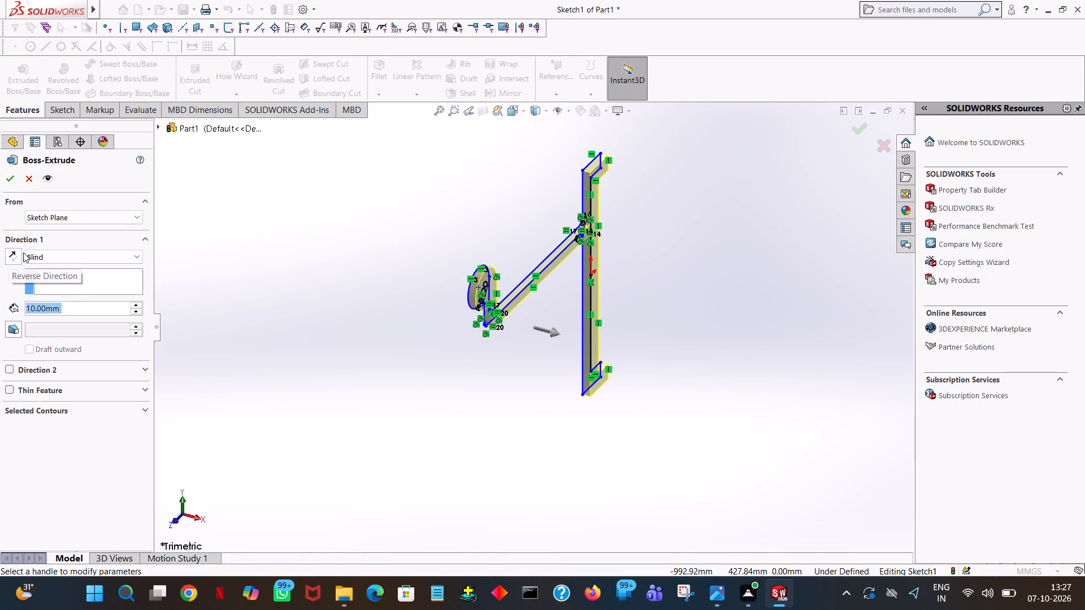
click(138, 304)
click(11, 254)
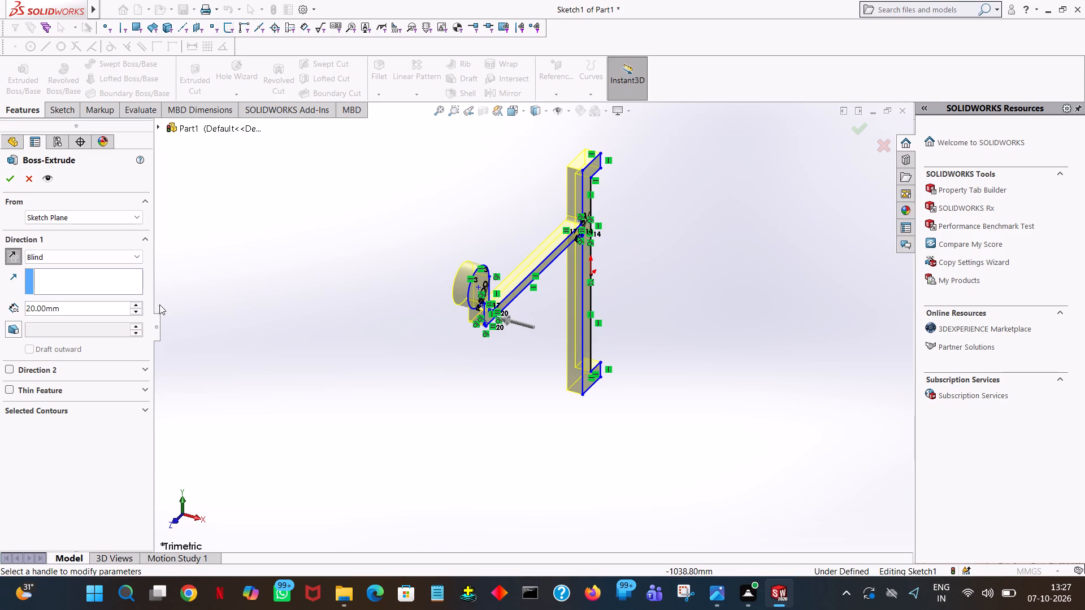
triple_click(141, 306)
triple_click(141, 306)
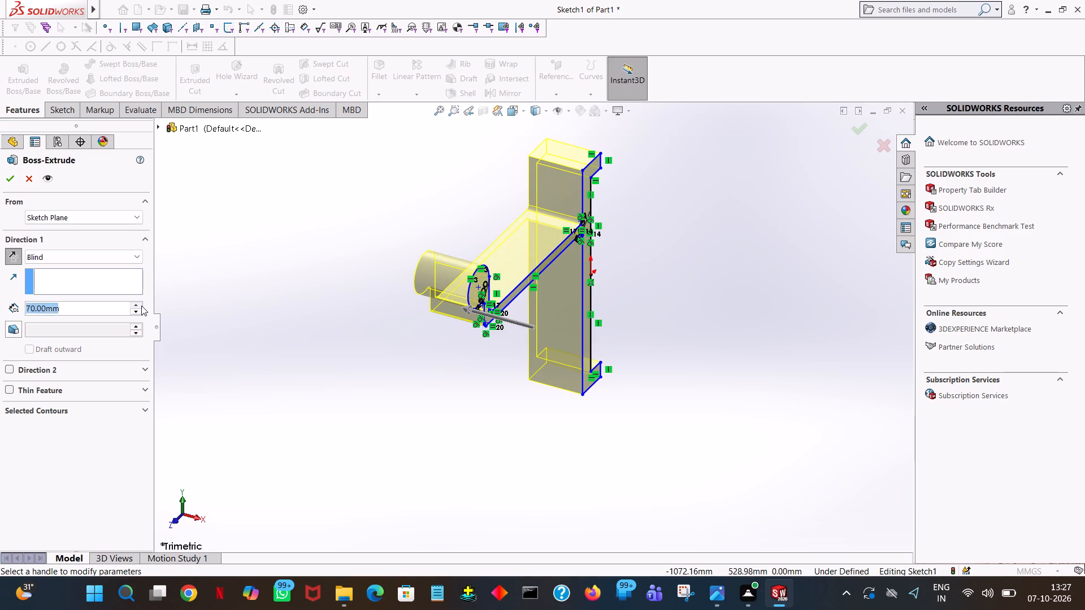
click(141, 306)
click(141, 306)
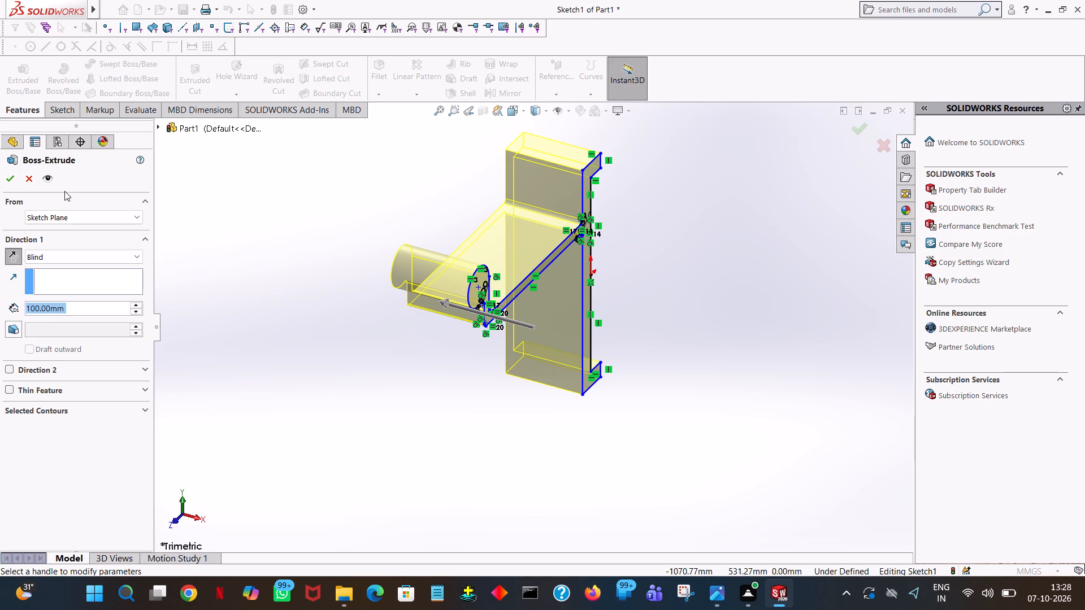
click(9, 184)
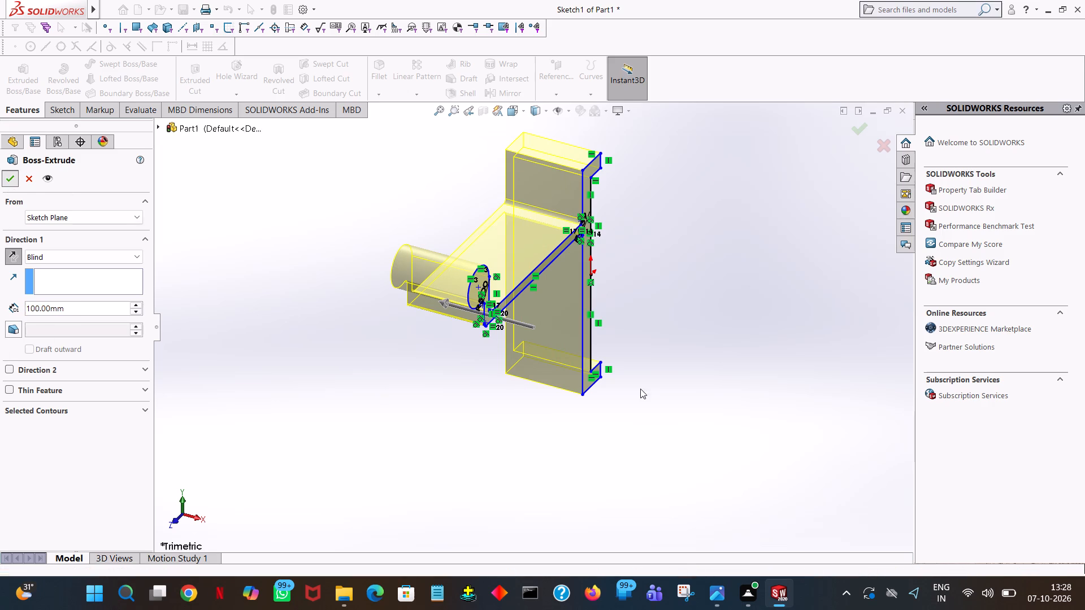
Inspect the extruded part from several angles.
click(668, 389)
middle_drag(668, 388, 588, 333)
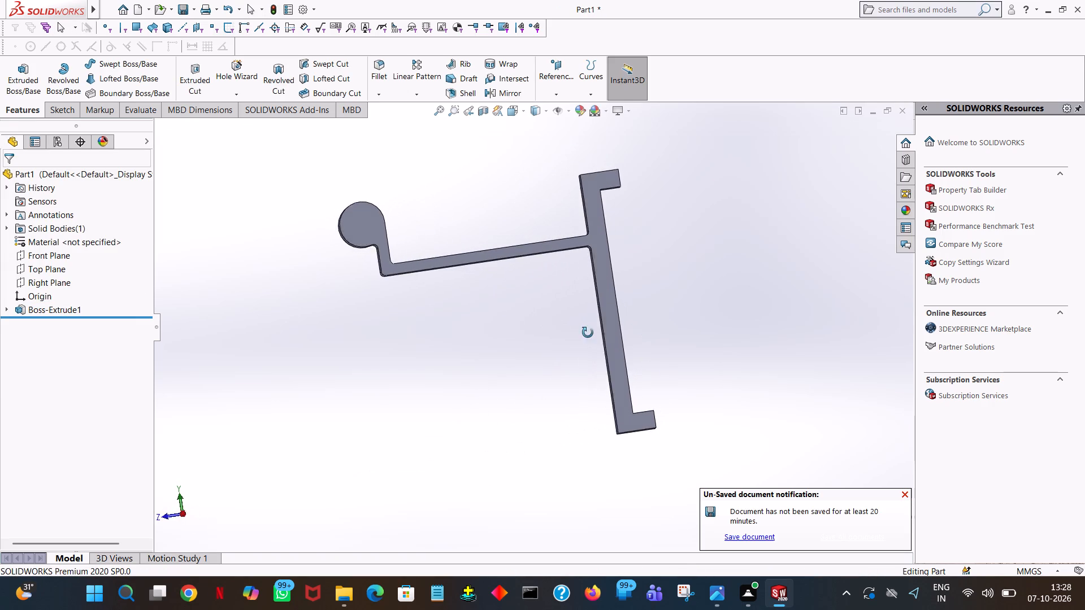
middle_drag(588, 333, 601, 363)
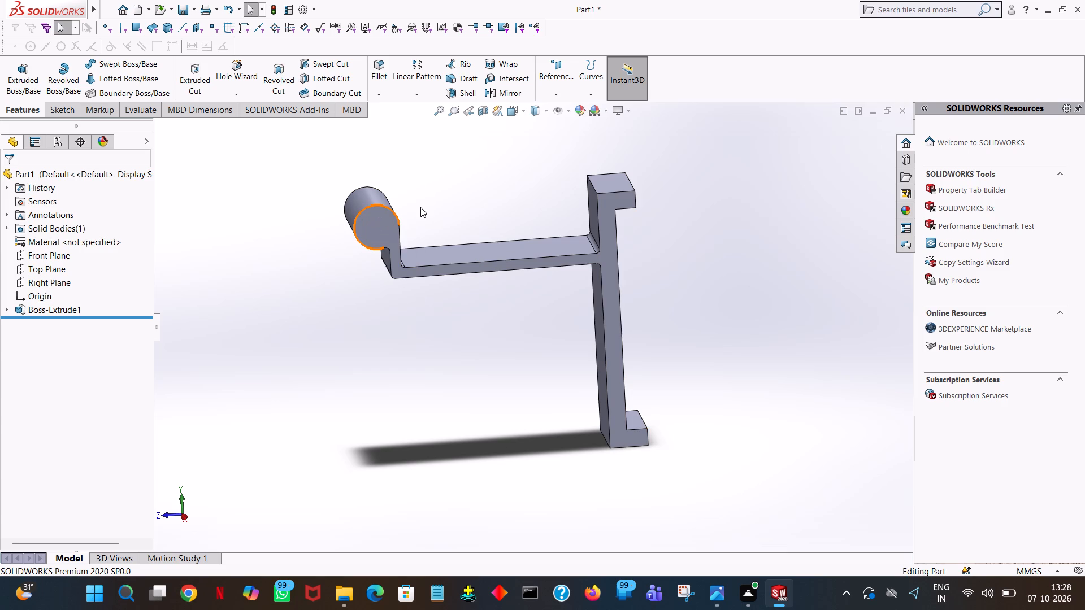
middle_drag(519, 229, 596, 324)
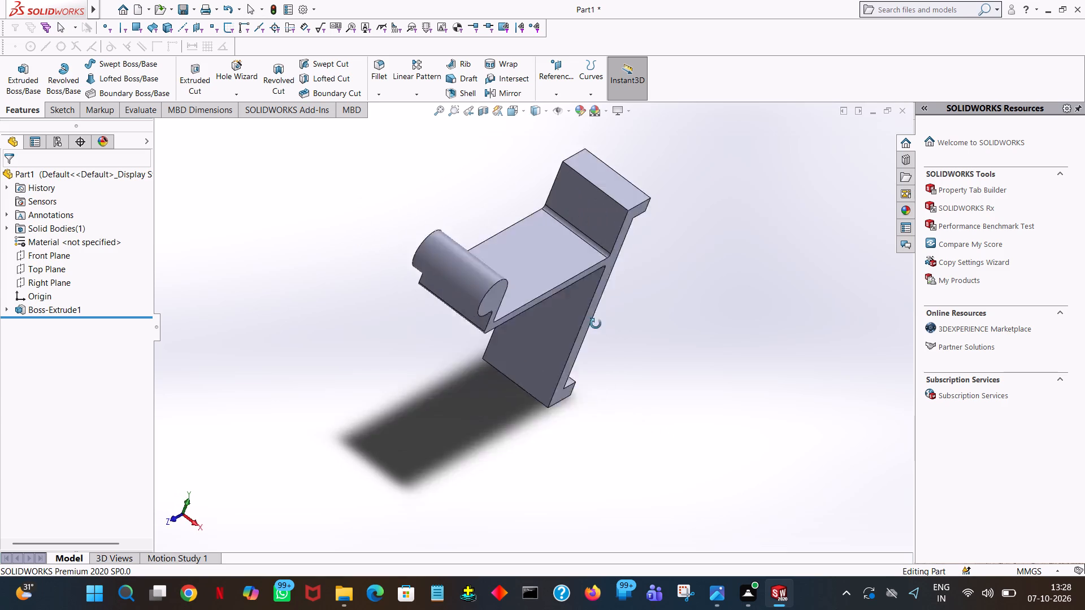
middle_drag(596, 324, 559, 260)
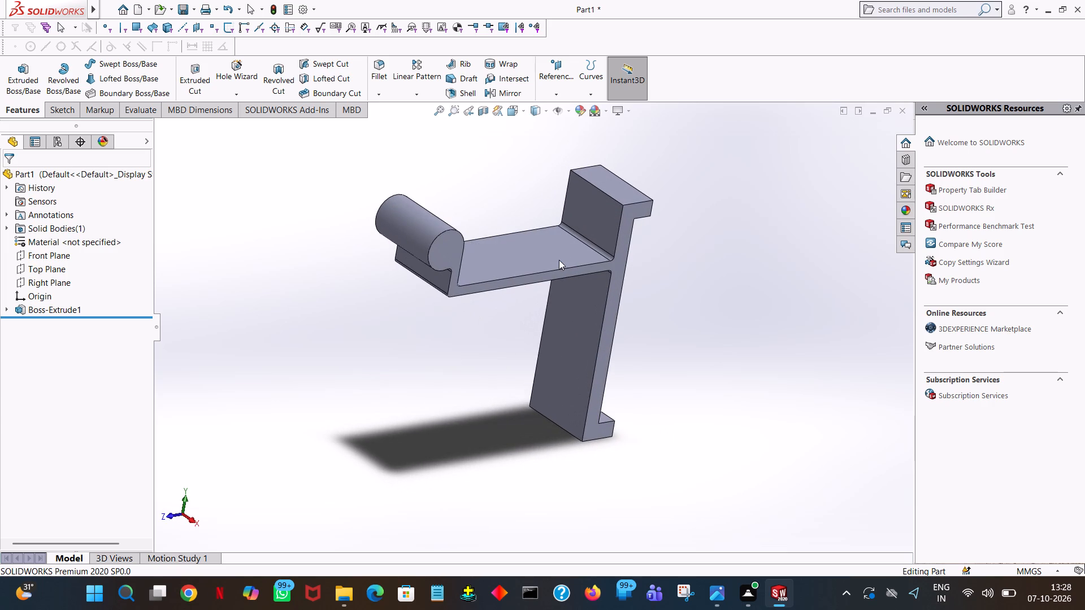
middle_drag(559, 260, 520, 215)
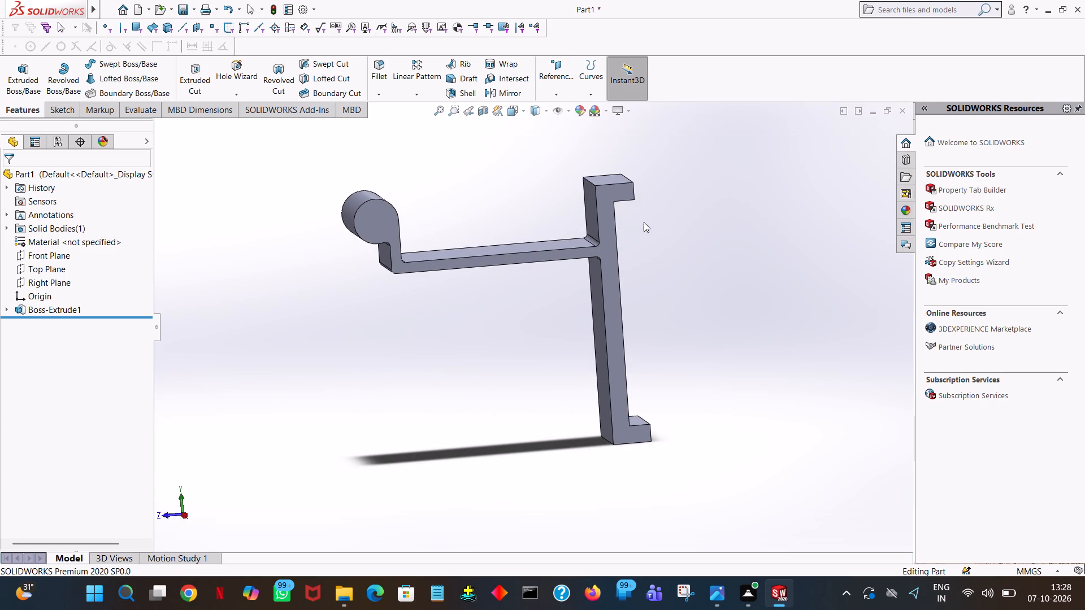
middle_drag(644, 222, 704, 260)
Open the extrude feature for editing from its cylindrical end face and close it with the settings unchanged.
click(455, 251)
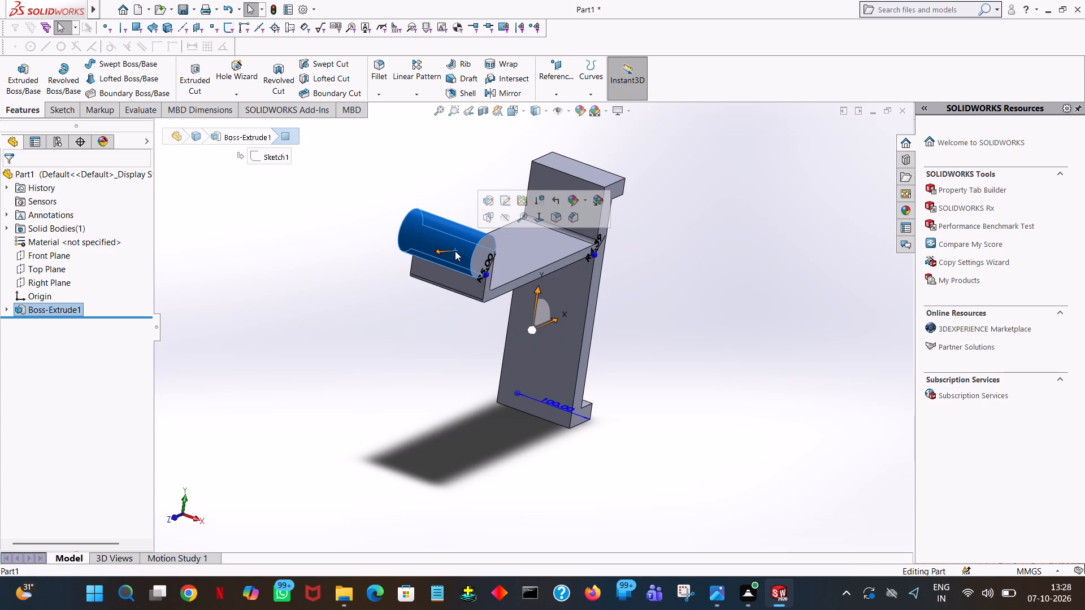
click(487, 204)
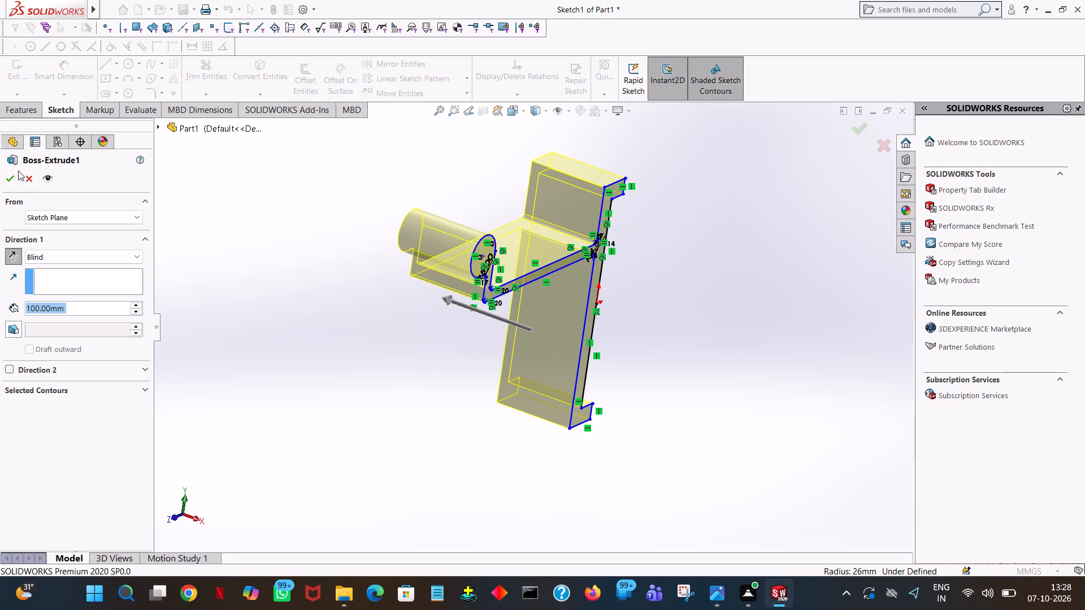
click(3, 180)
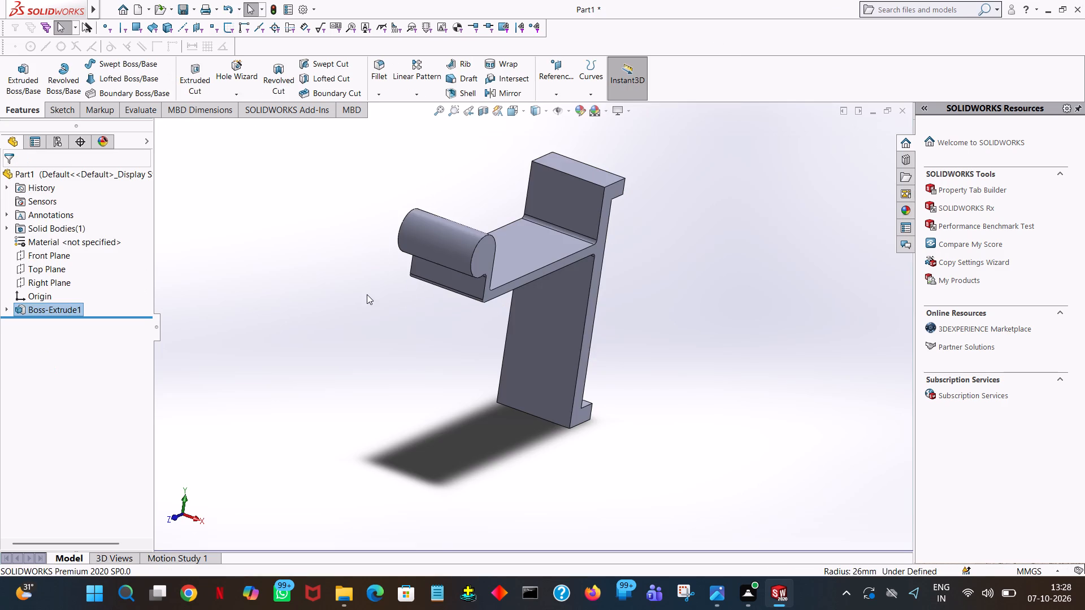
click(366, 295)
Undo the boss extrusion and return to editing the profile sketch.
middle_drag(695, 324, 618, 299)
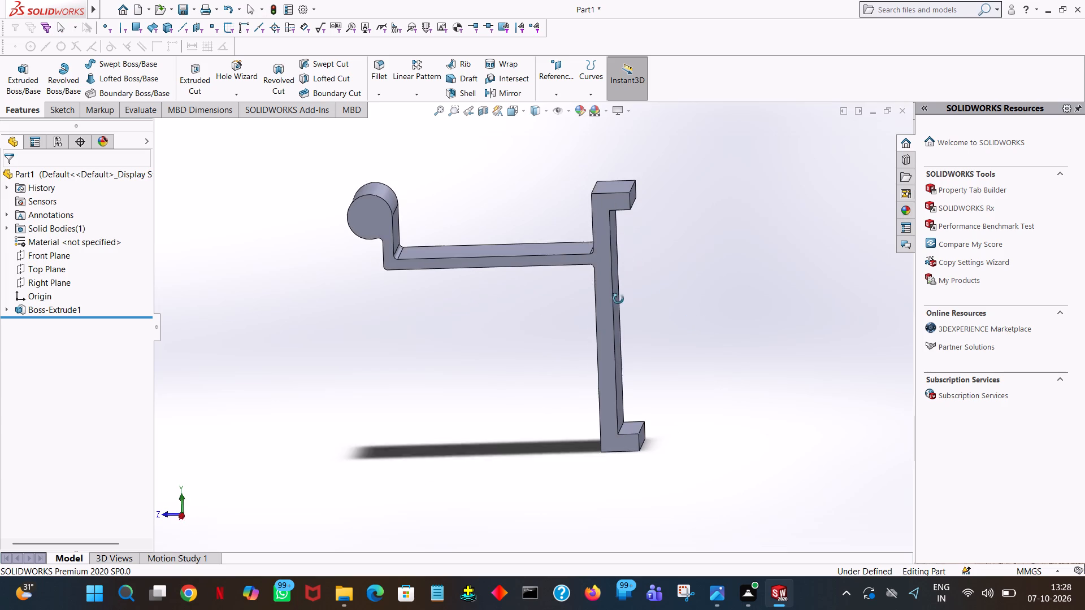
middle_drag(618, 299, 623, 261)
middle_click(623, 261)
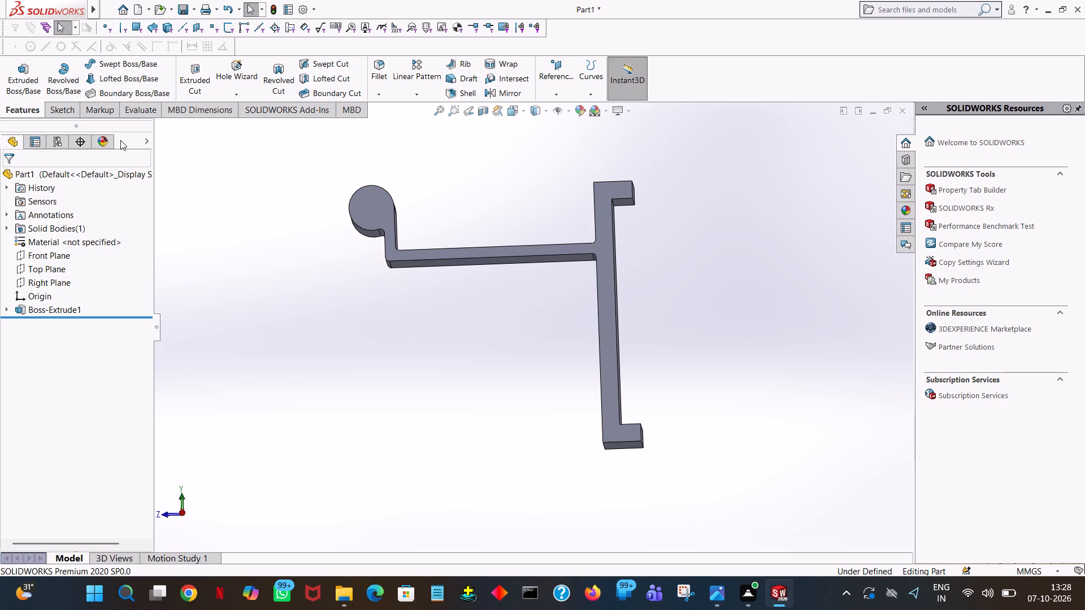
click(224, 6)
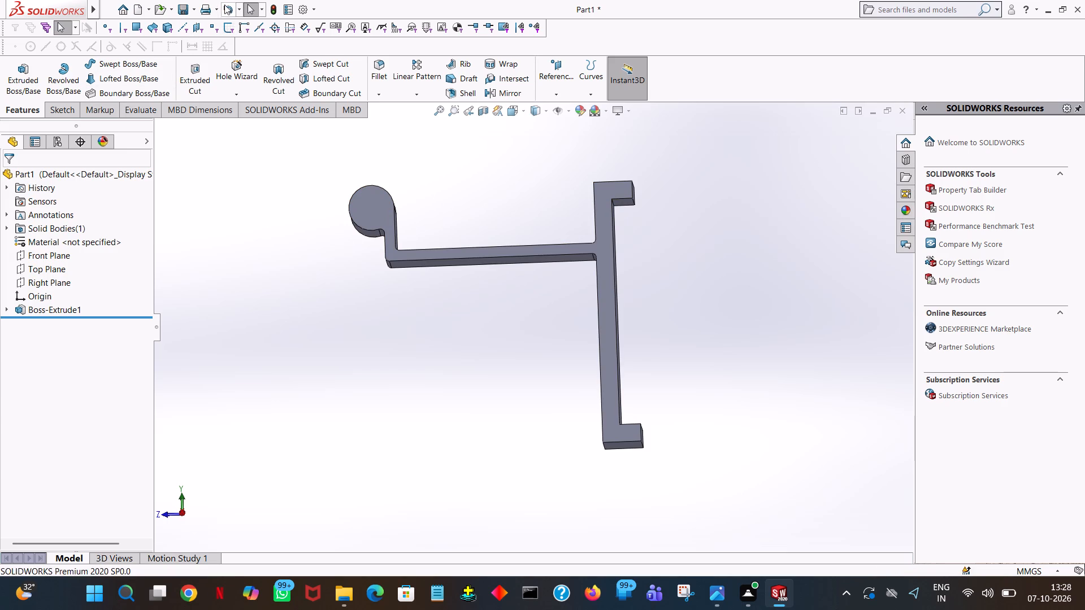
click(224, 5)
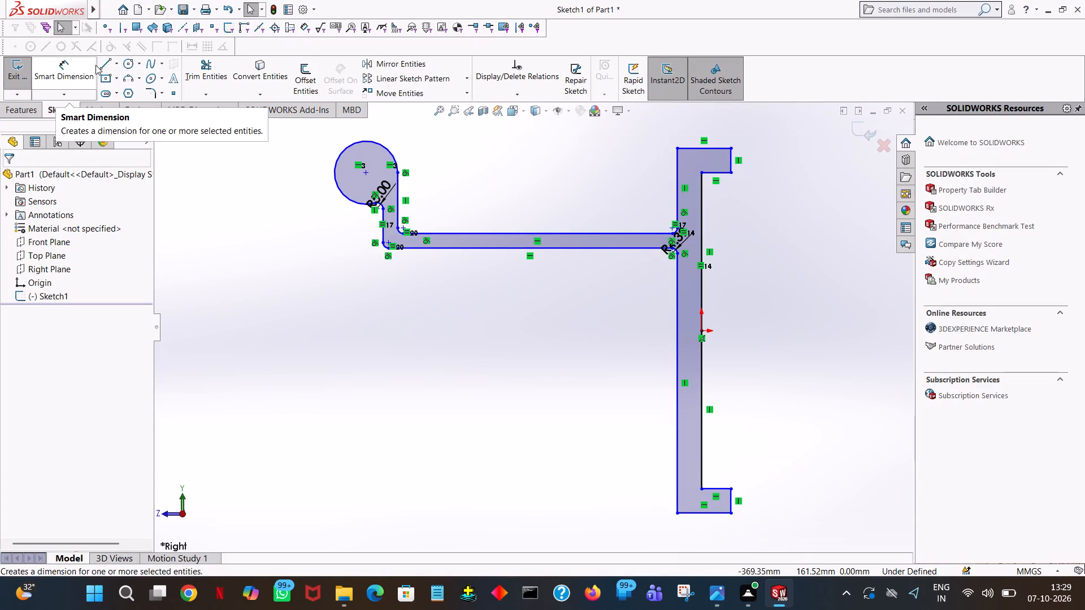
Trim away the circular arc at the free end of the profile.
click(199, 60)
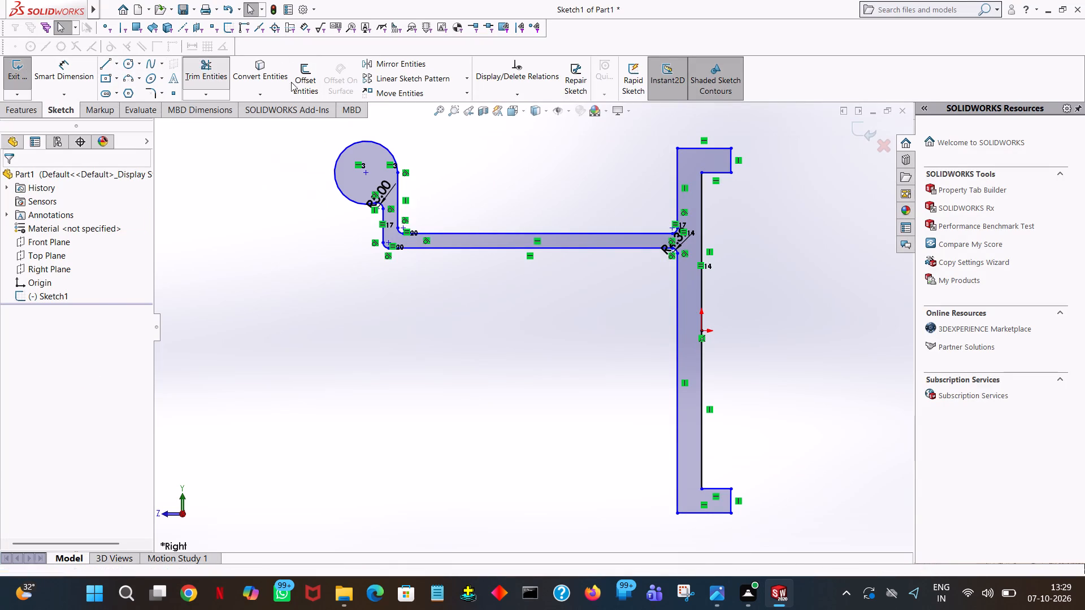
click(389, 151)
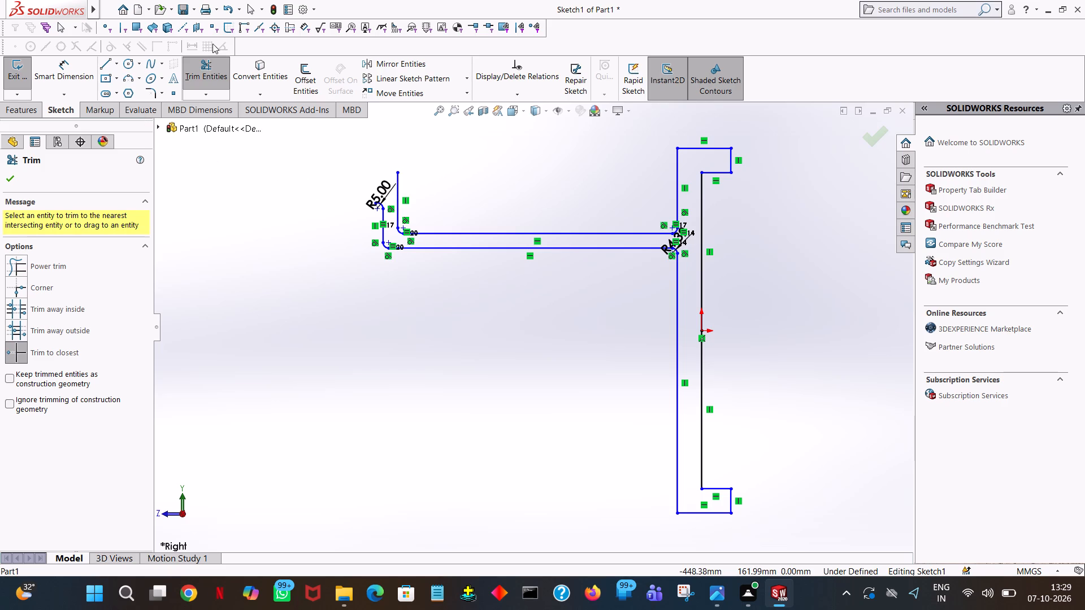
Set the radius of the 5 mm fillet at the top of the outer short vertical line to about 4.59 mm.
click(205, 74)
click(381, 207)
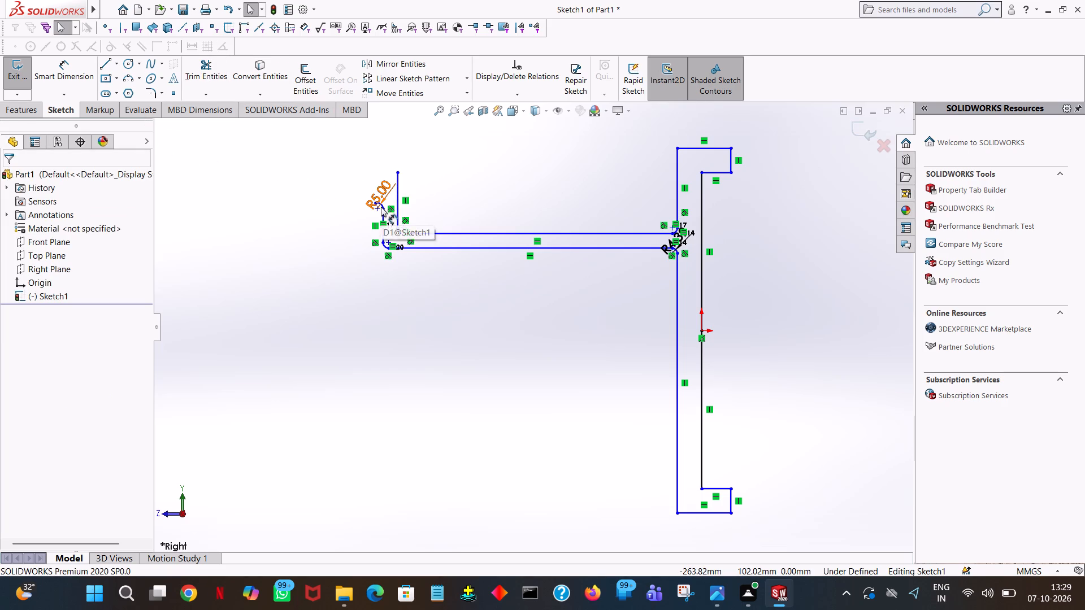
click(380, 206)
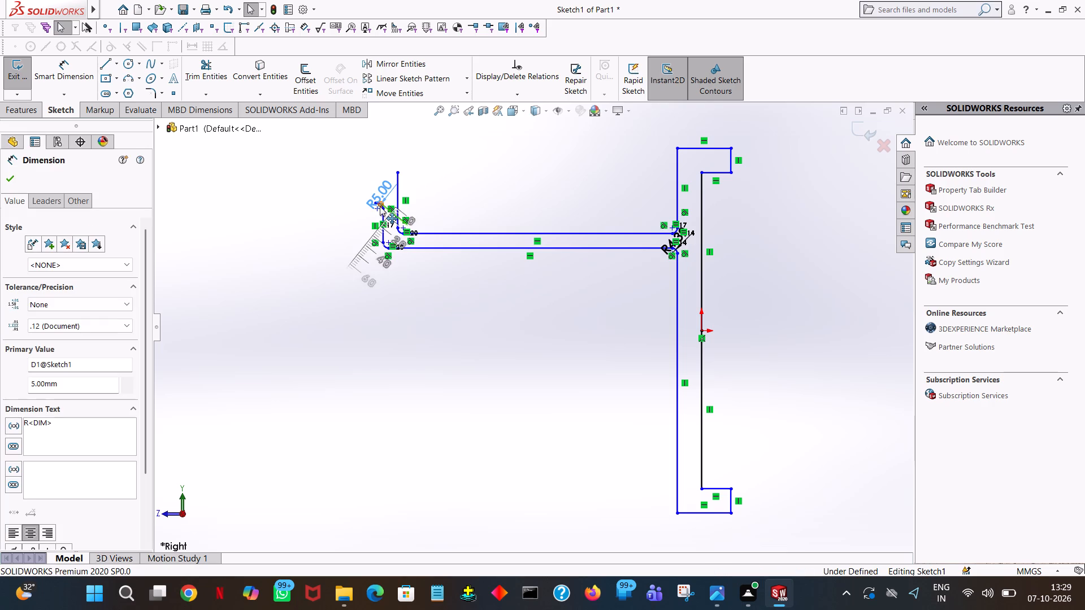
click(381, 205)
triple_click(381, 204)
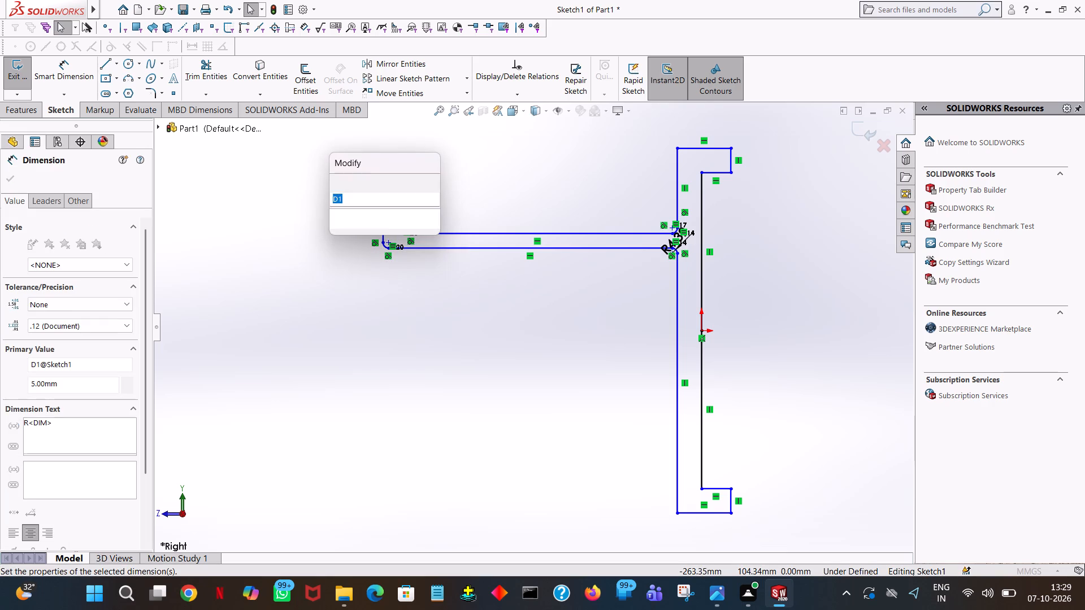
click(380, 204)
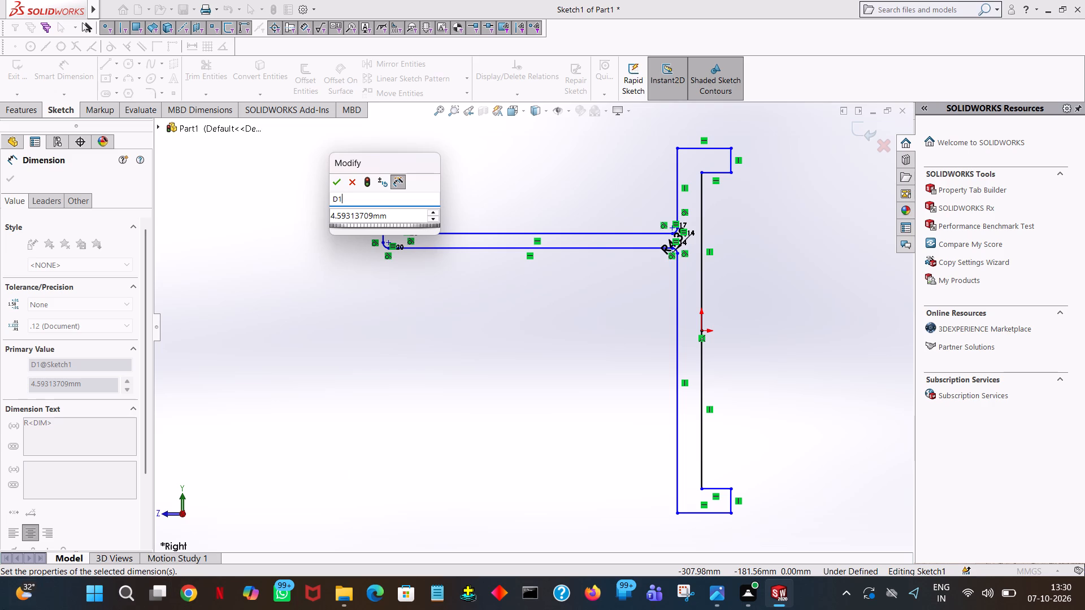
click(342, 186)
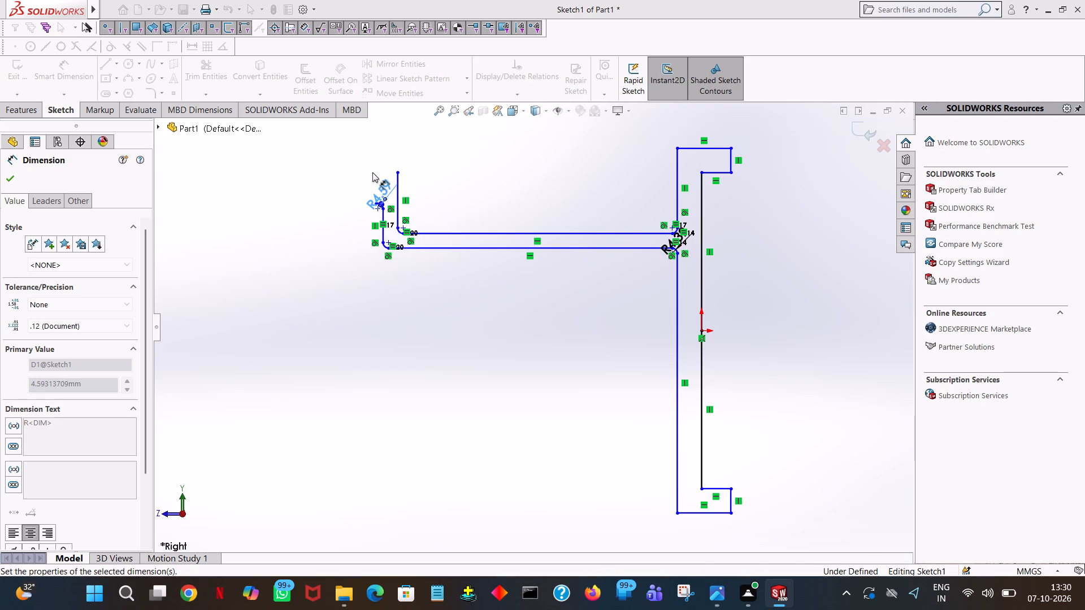
Trim away both short vertical lines at the profile's free end and the 4.59 mm fillet arc.
click(196, 73)
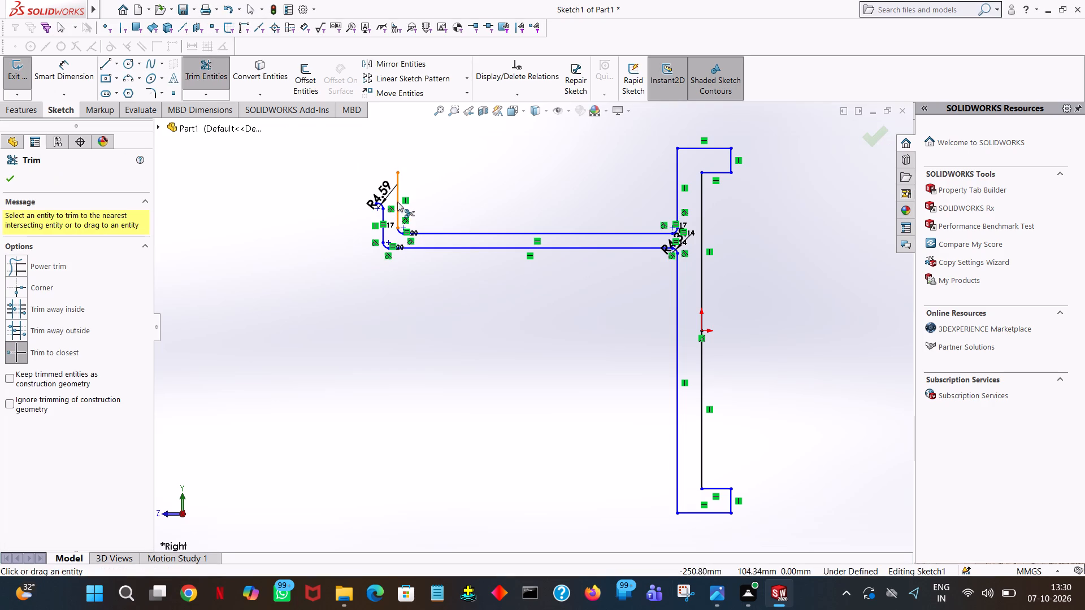
click(397, 200)
click(386, 217)
click(380, 205)
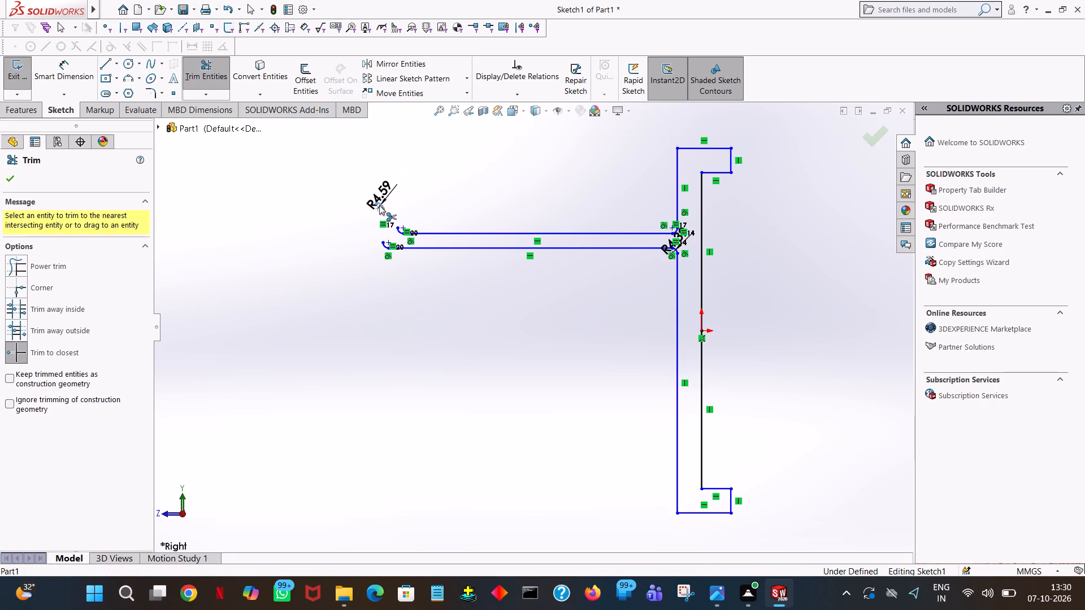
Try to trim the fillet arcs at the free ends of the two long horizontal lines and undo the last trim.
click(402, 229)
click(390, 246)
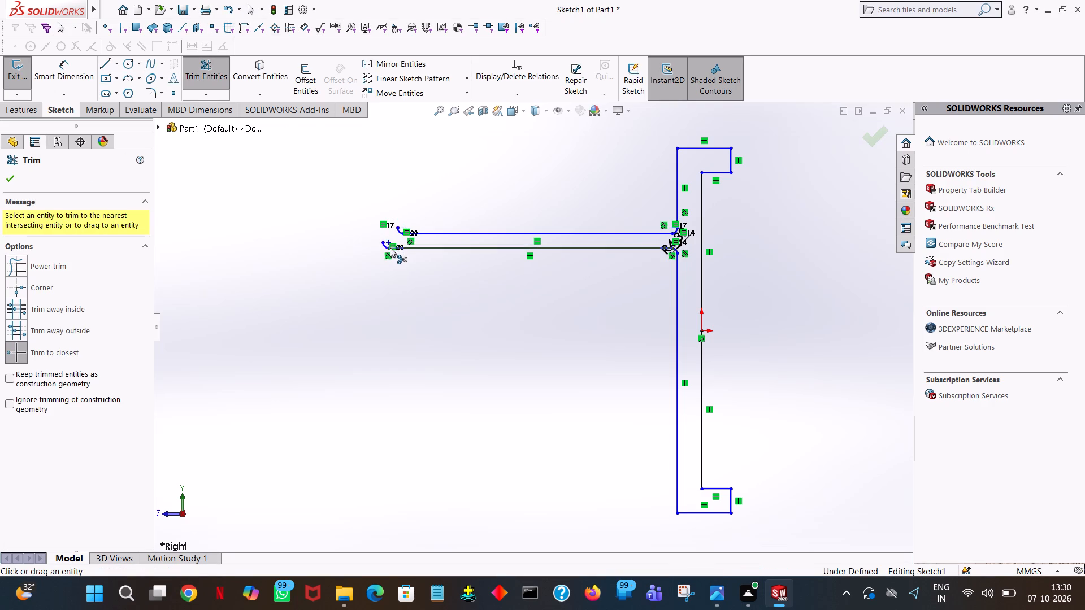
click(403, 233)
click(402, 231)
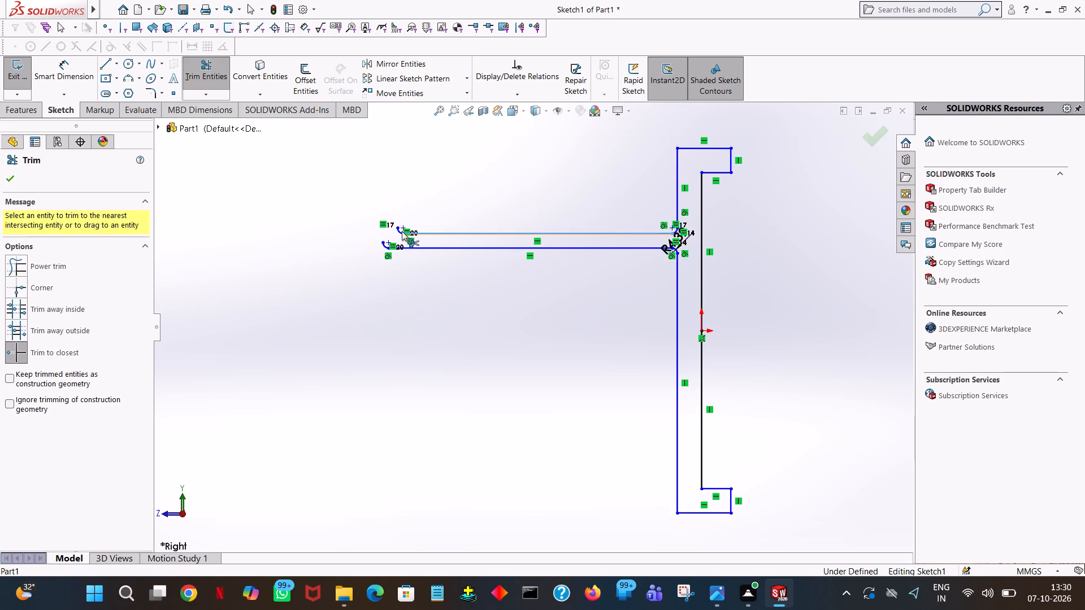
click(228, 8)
Trim away the two fillet arcs at the free ends of the long horizontal lines.
ctrl+scroll(296, 348, down, 4)
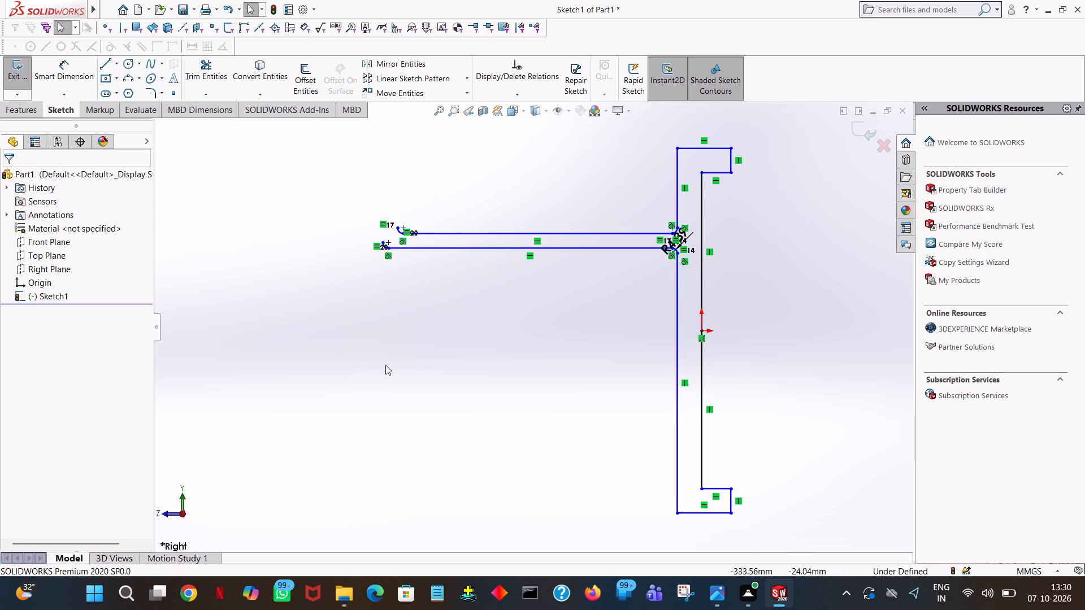
ctrl+scroll(385, 365, down, 3)
ctrl+scroll(301, 116, down, 2)
ctrl+scroll(162, 13, down, 1)
click(63, 110)
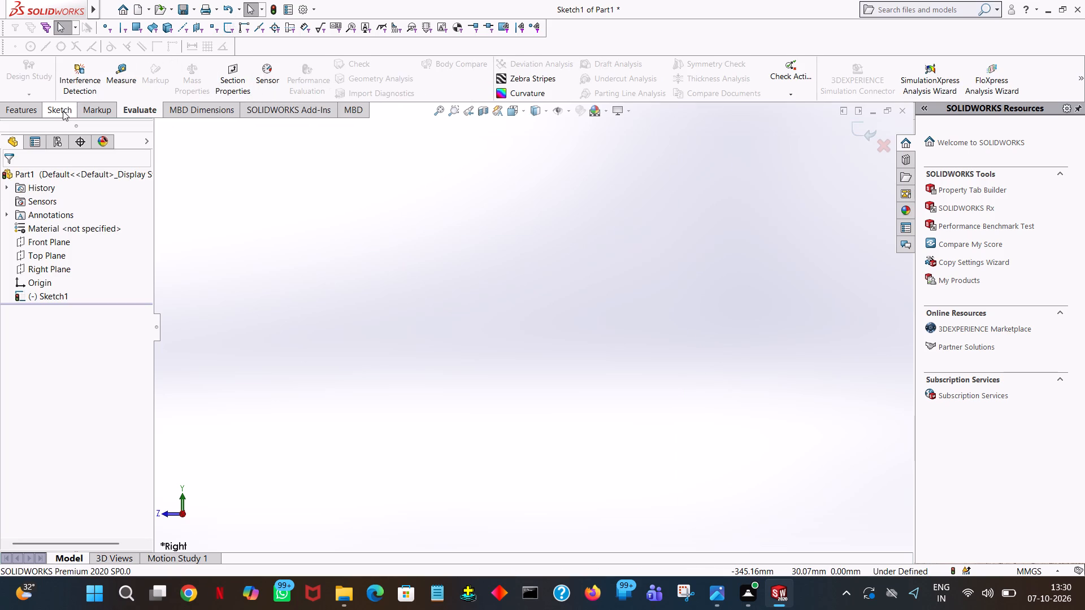
click(444, 112)
ctrl+scroll(224, 80, down, 2)
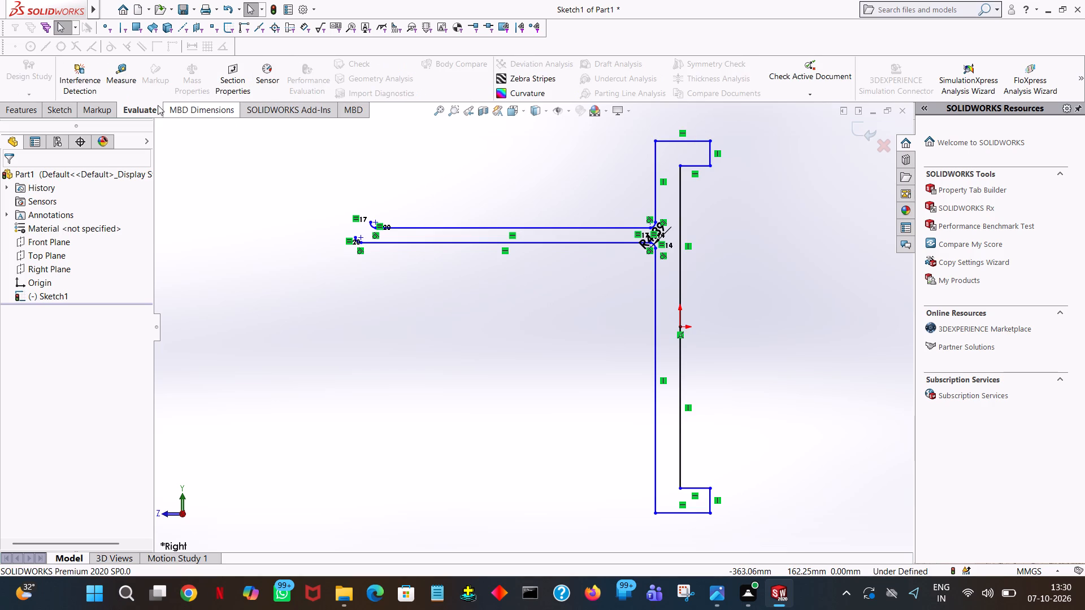
click(59, 105)
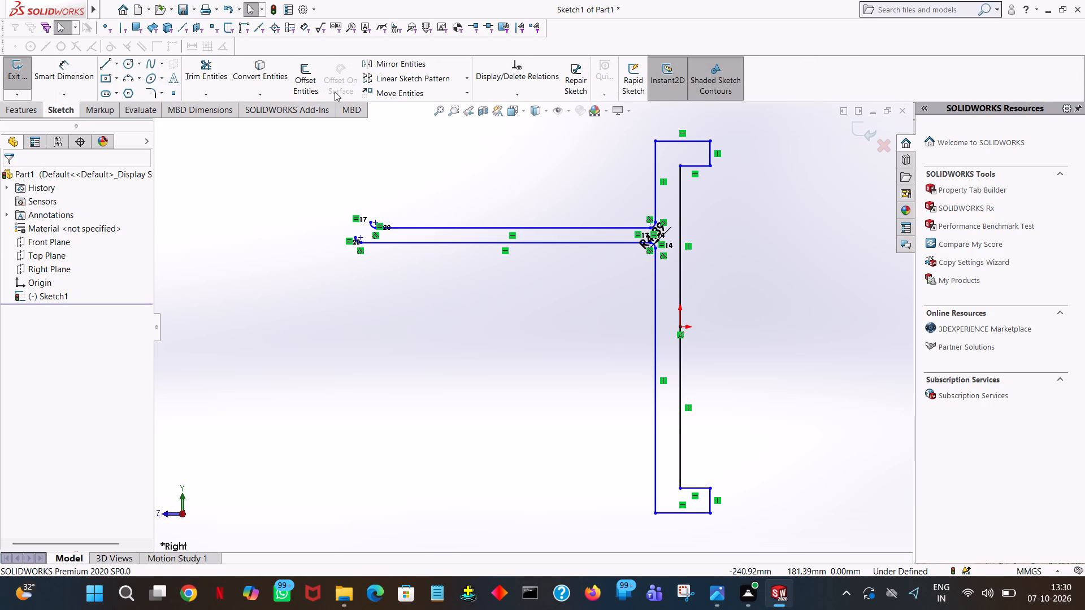
ctrl+scroll(199, 72, up, 5)
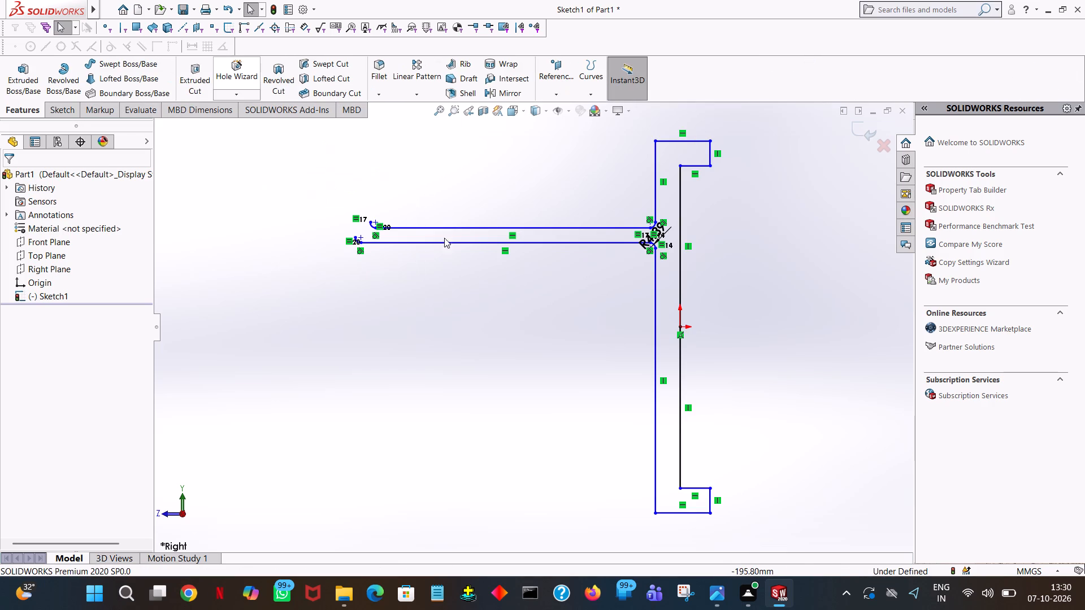
ctrl+scroll(446, 242, up, 3)
ctrl+scroll(440, 241, down, 9)
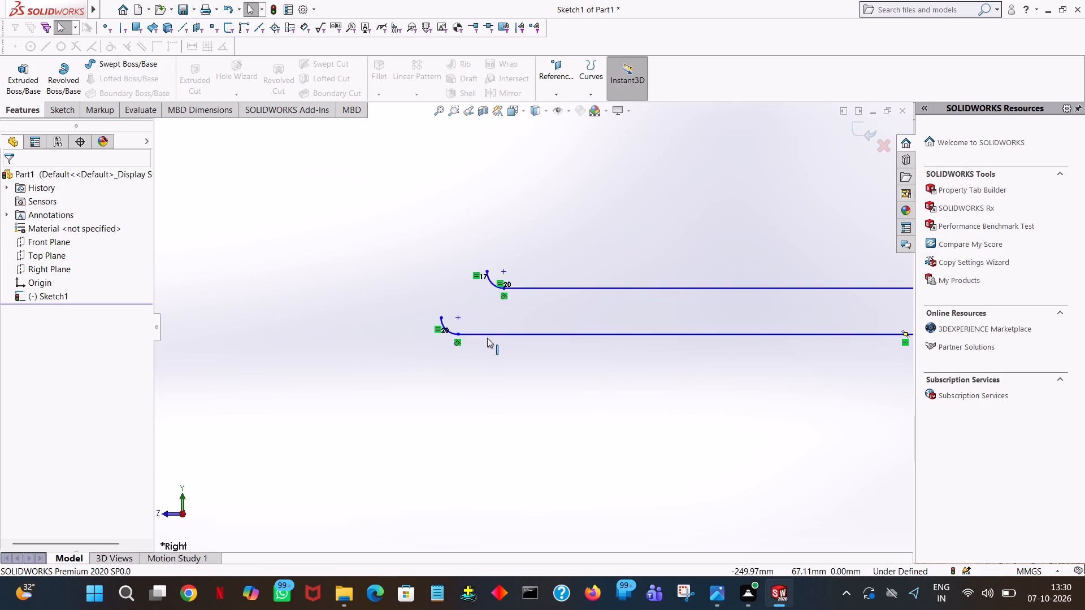
ctrl+scroll(487, 338, down, 4)
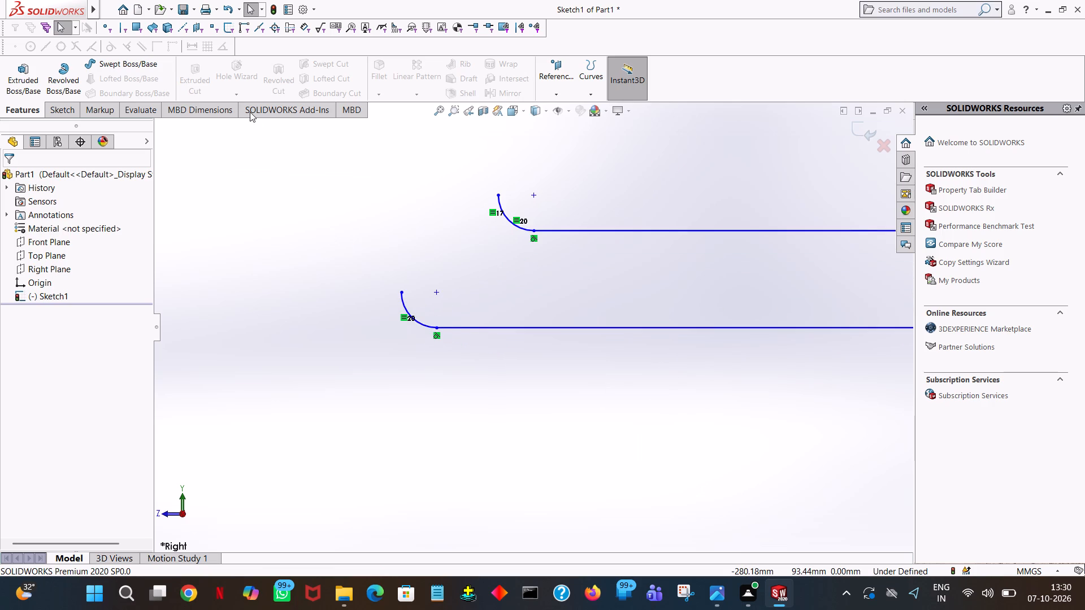
ctrl+click(60, 115)
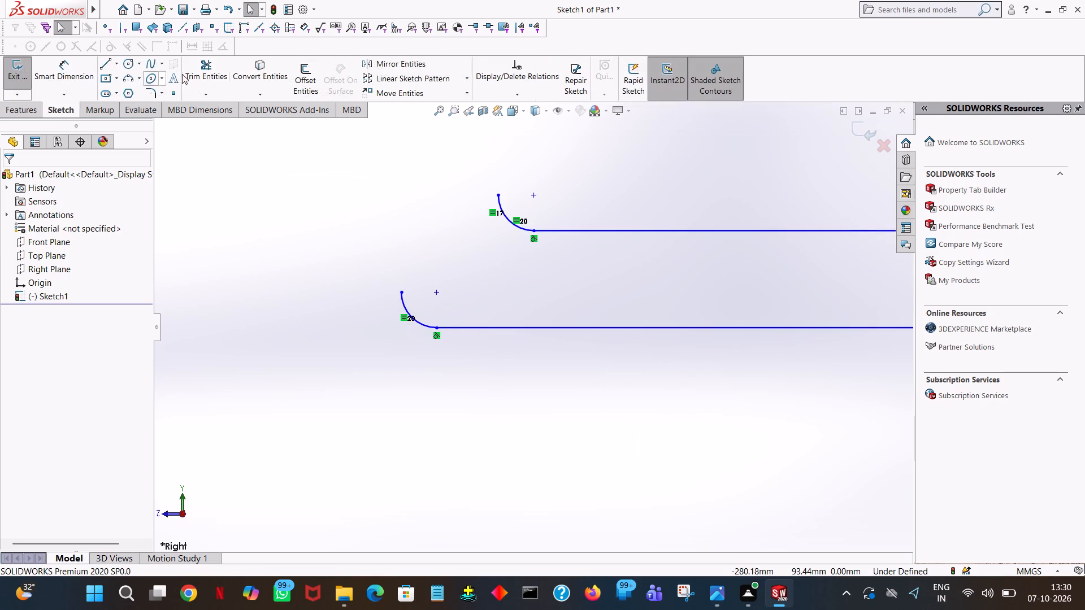
ctrl+click(193, 76)
ctrl+click(505, 211)
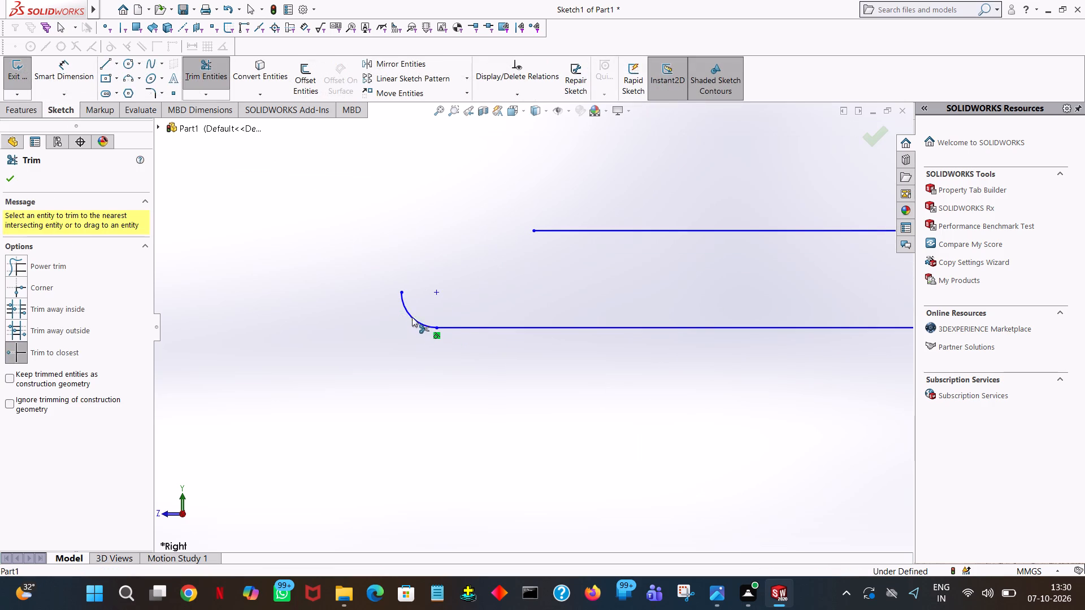
ctrl+click(413, 319)
Close the profile's free end with a vertical line up from the lower long line and a 12 mm horizontal line to the upper one.
ctrl+scroll(116, 62, up, 1)
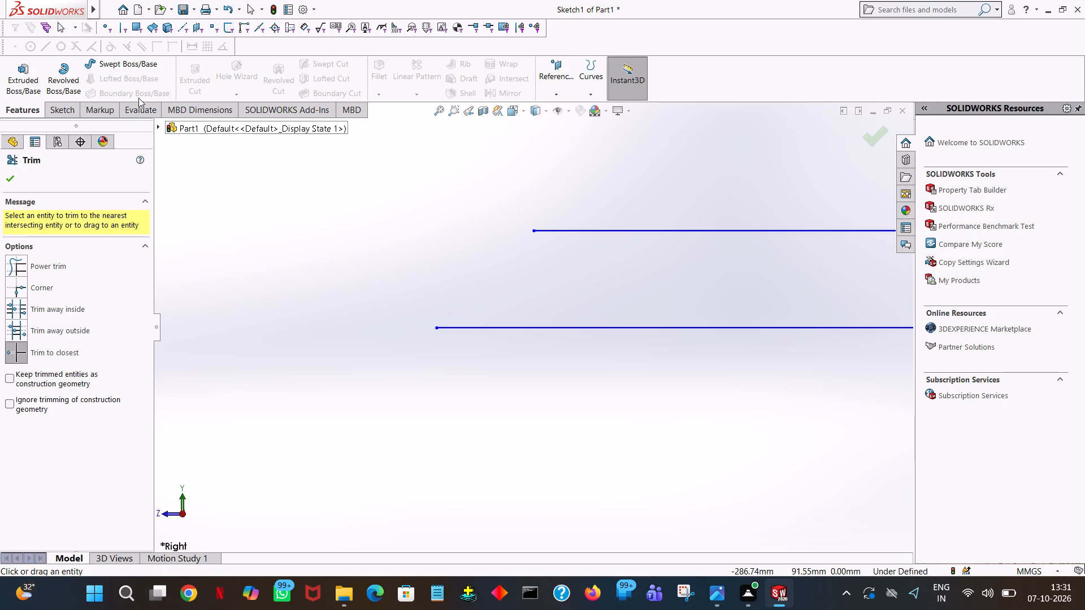
click(62, 116)
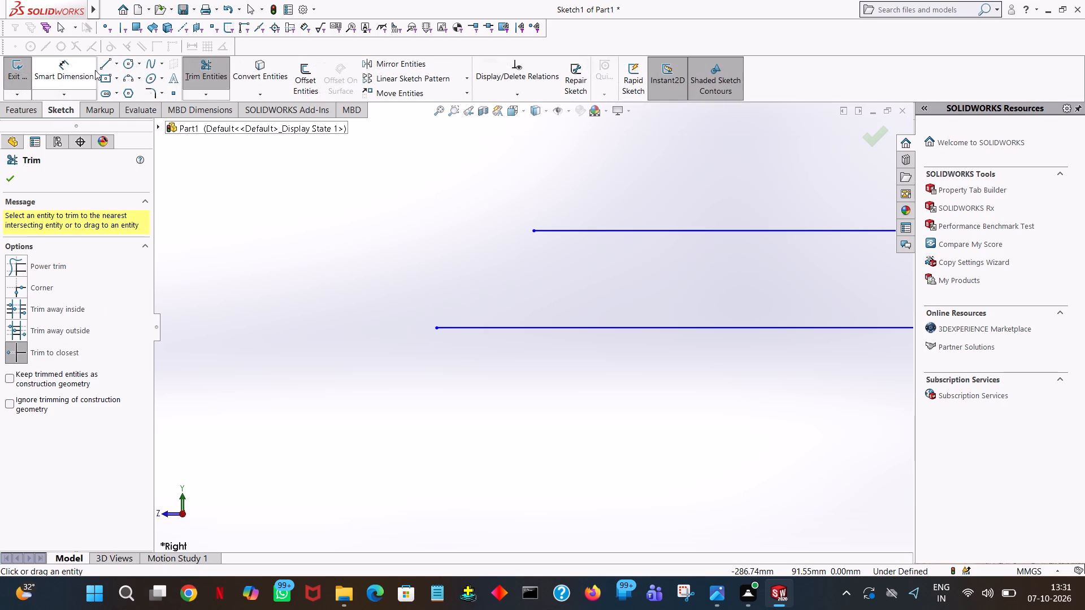
click(101, 64)
click(439, 327)
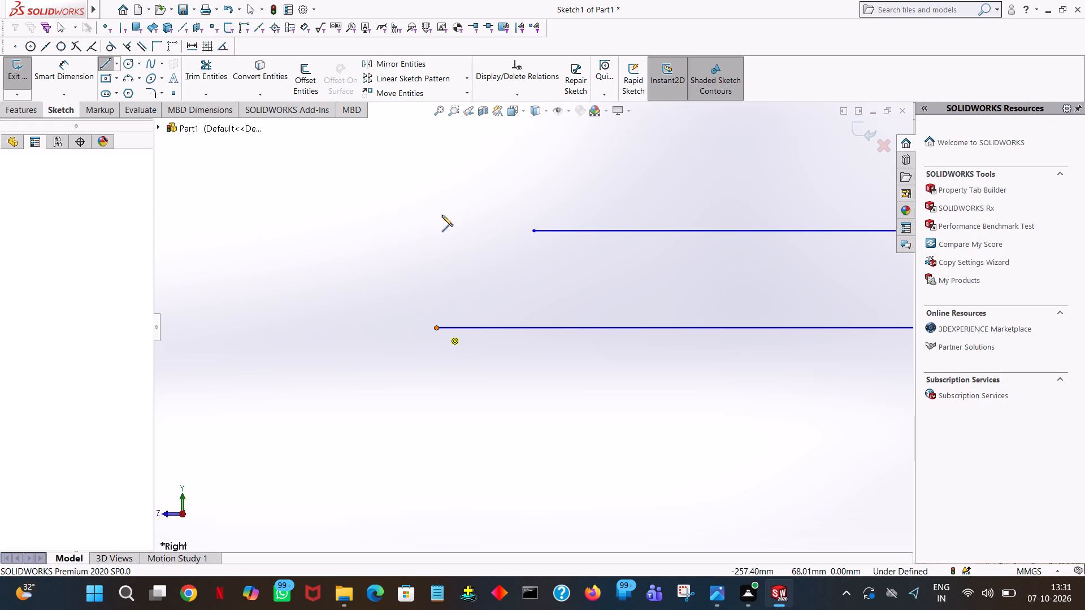
click(439, 232)
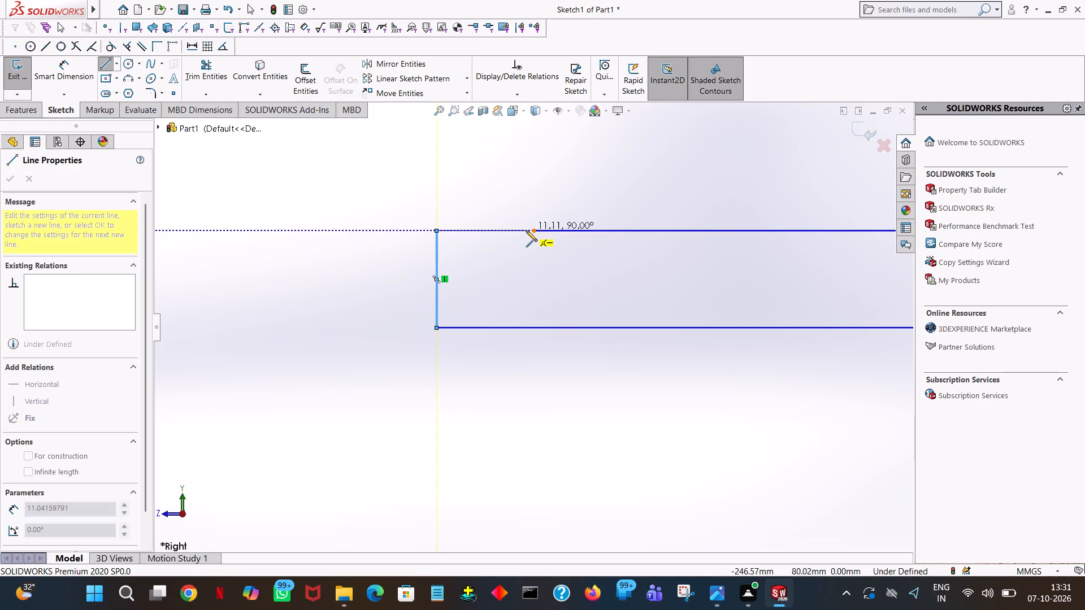
click(532, 230)
right_click(532, 230)
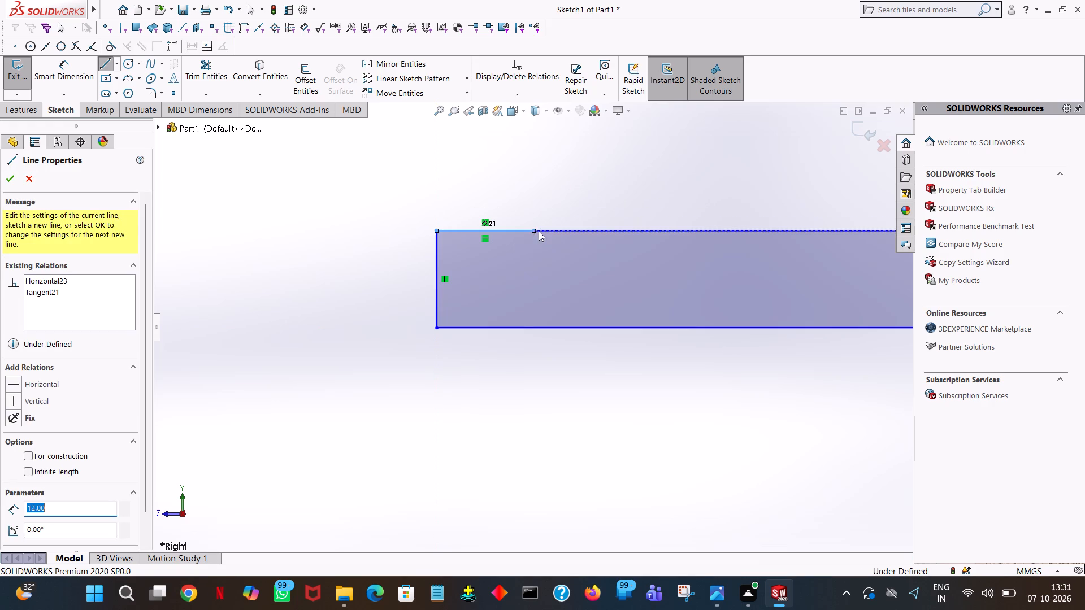
click(591, 239)
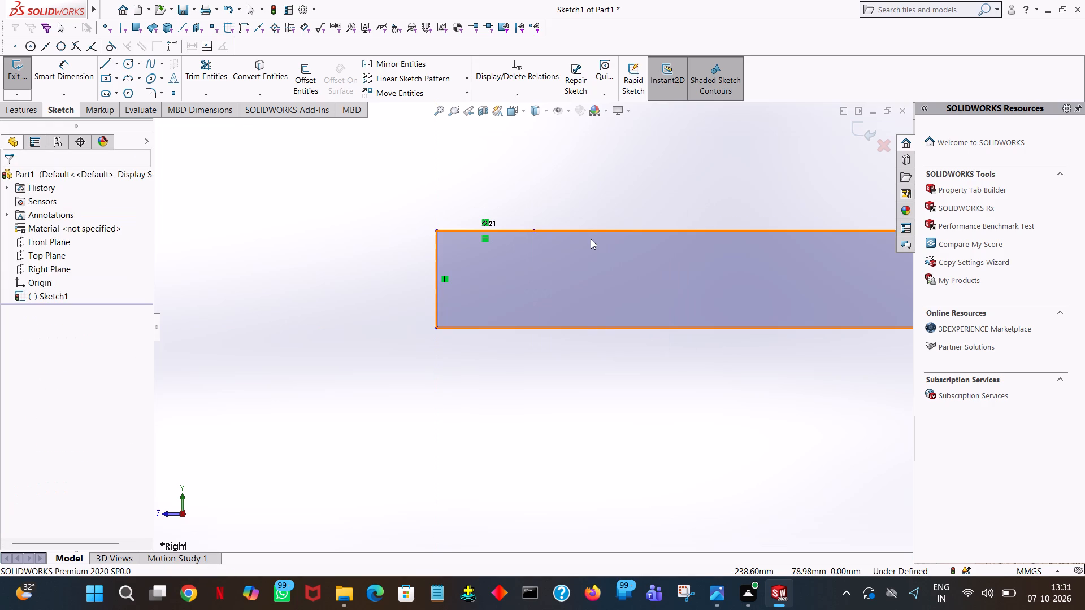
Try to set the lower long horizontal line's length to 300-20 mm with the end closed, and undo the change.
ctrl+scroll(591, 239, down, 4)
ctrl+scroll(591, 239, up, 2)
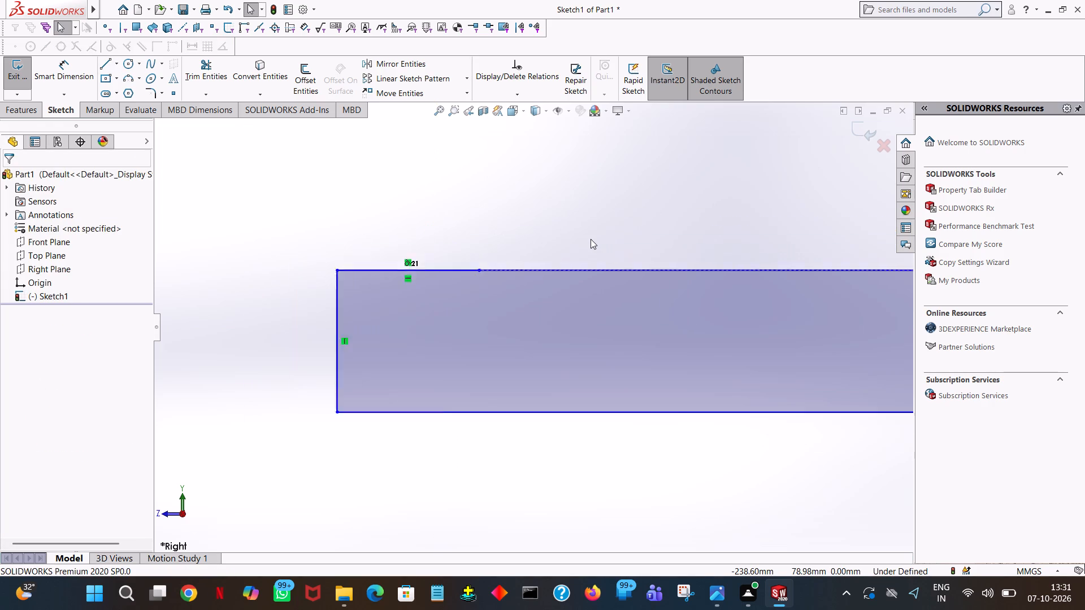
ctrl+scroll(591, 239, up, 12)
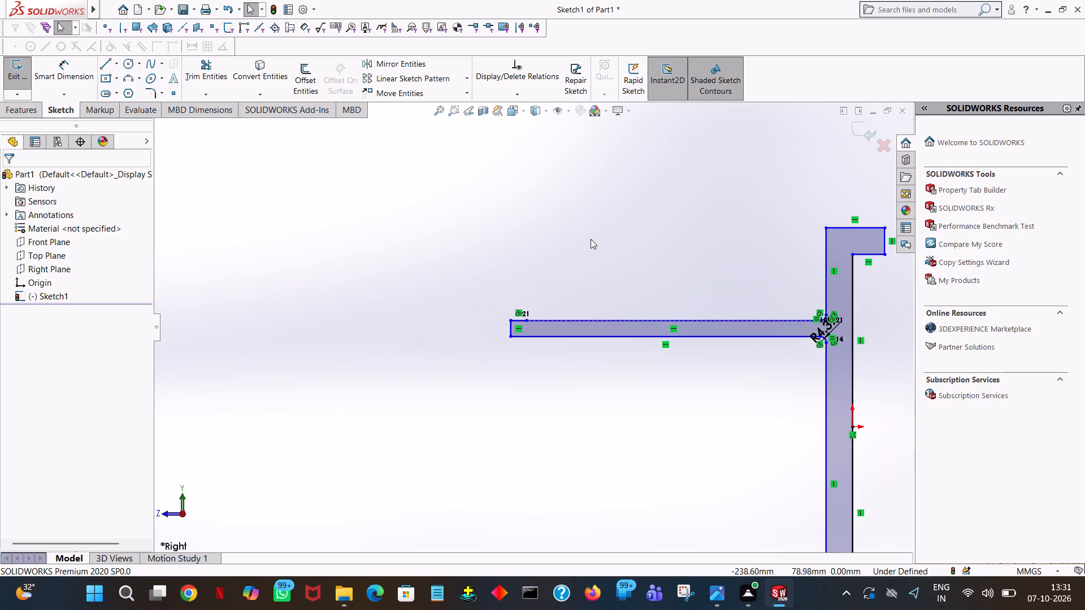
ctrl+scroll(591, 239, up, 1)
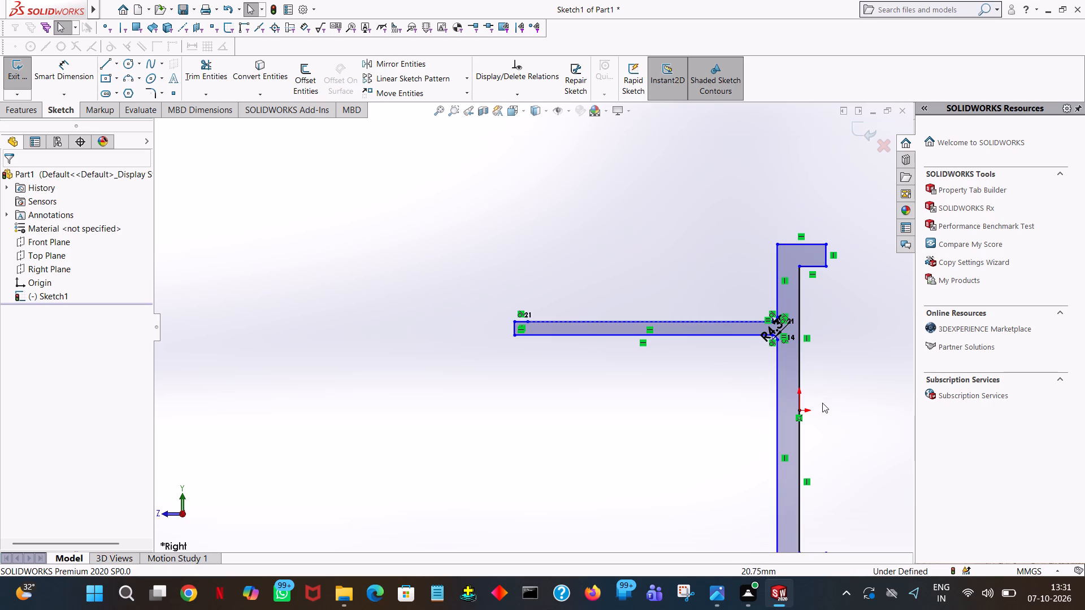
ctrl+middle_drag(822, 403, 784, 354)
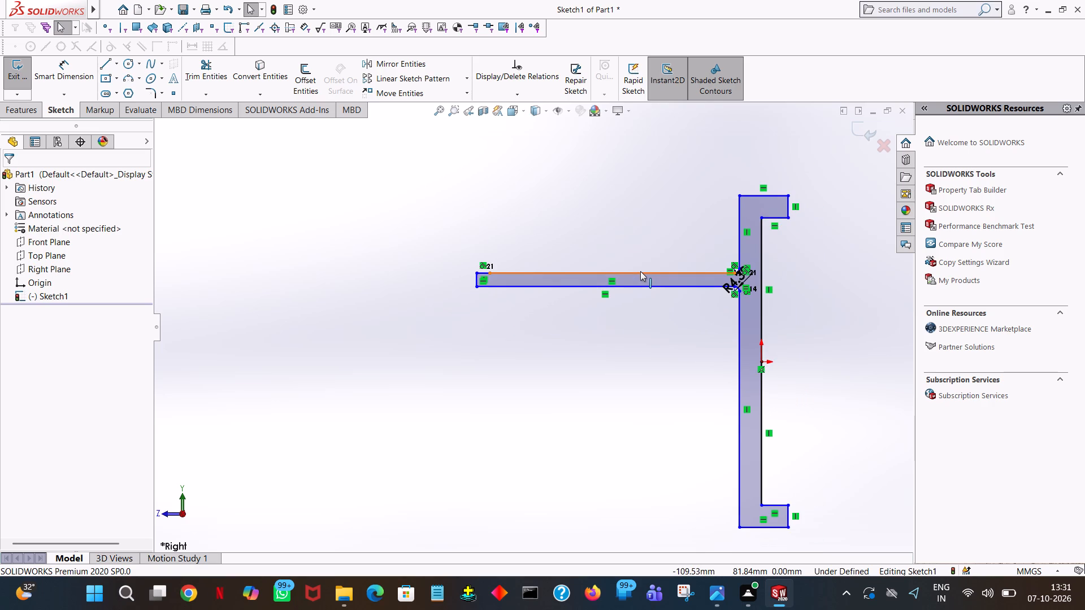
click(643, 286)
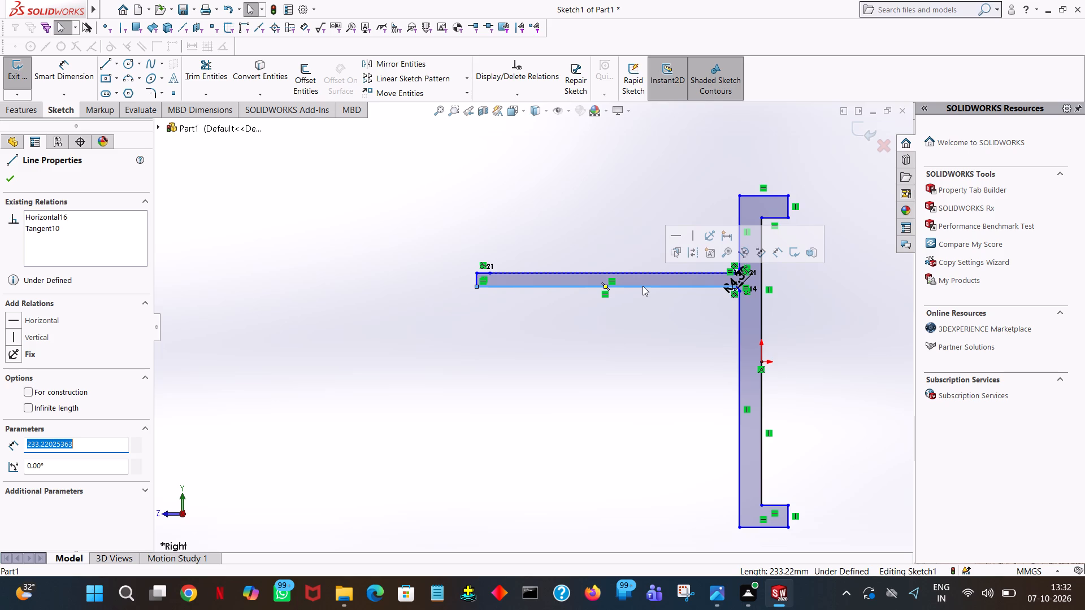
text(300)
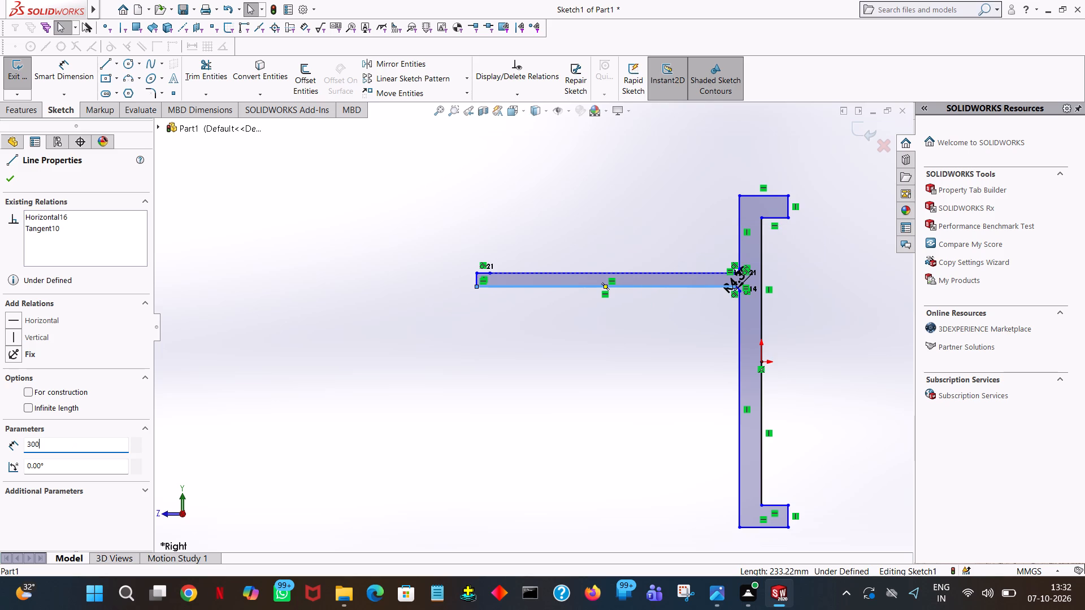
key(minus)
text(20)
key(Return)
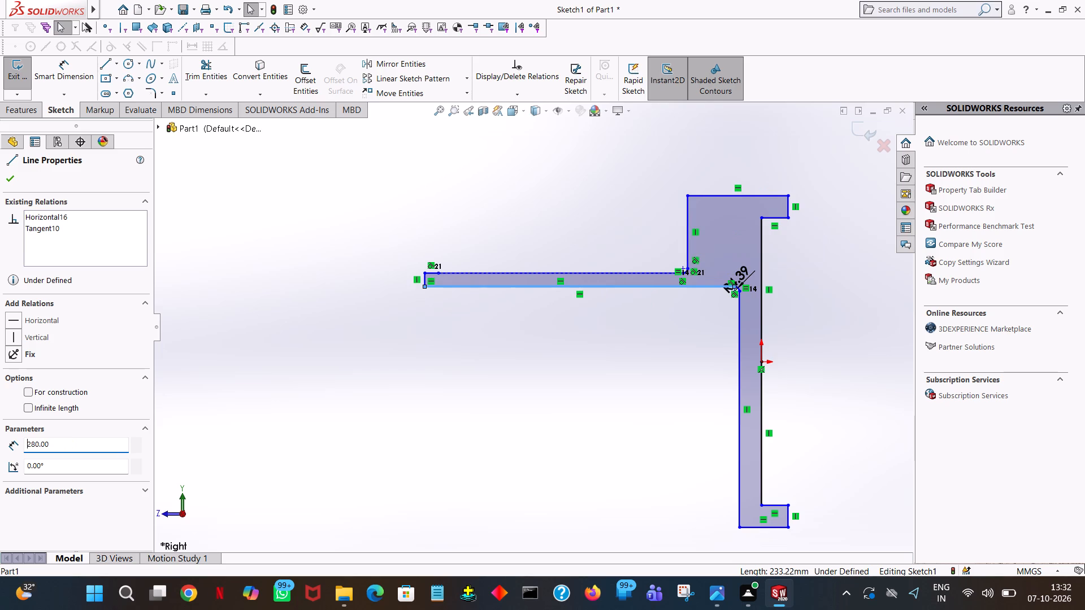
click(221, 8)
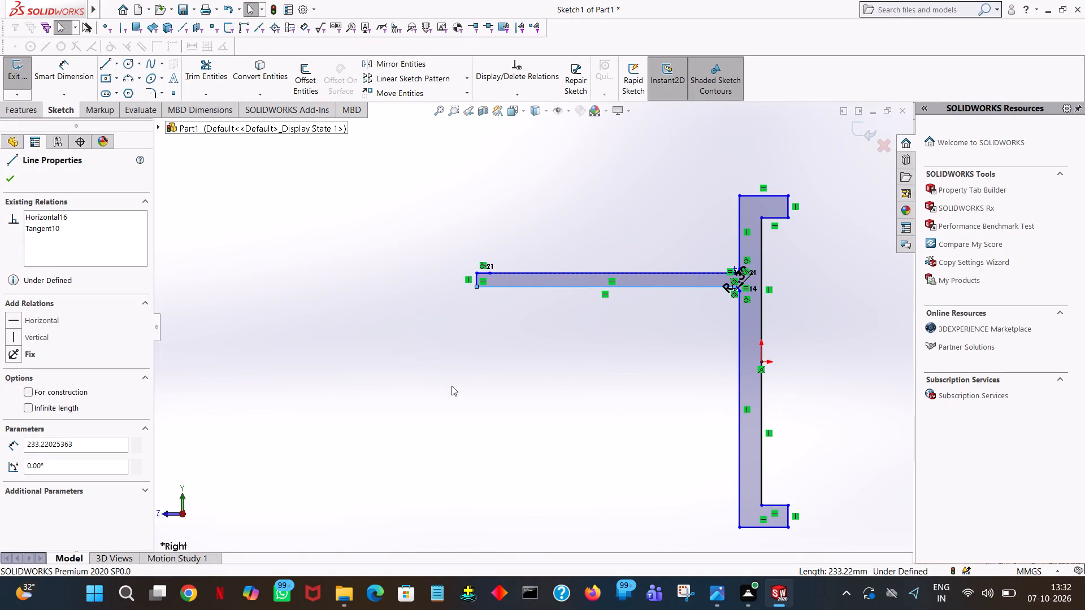
Trim away the vertical line closing the free end of the two long horizontal lines.
drag(204, 80, 212, 80)
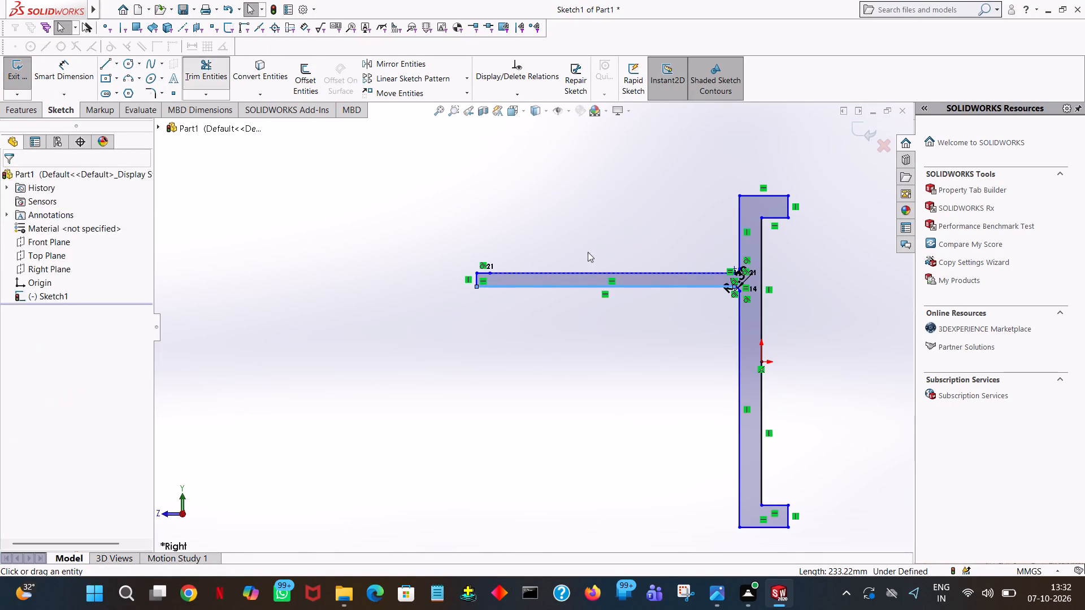
click(476, 277)
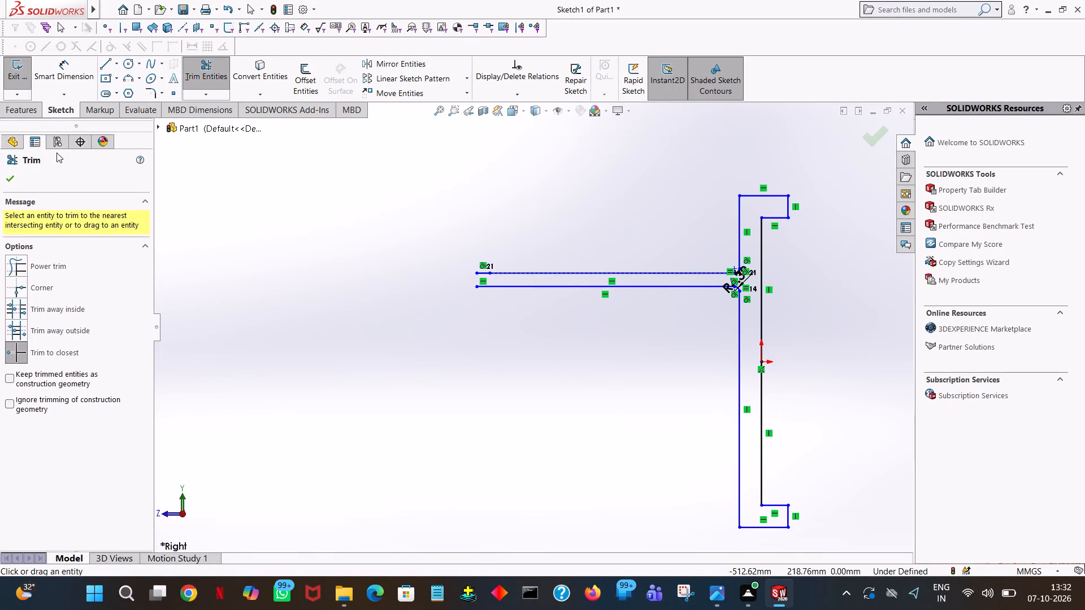
click(14, 178)
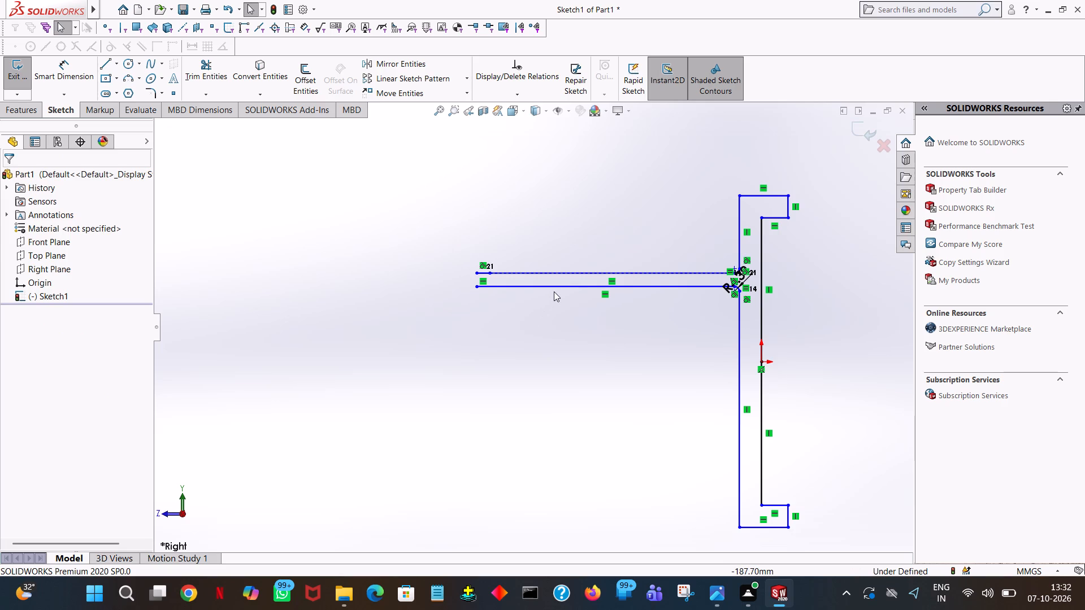
Set the length of the lower long horizontal line to 300-20 mm.
click(558, 286)
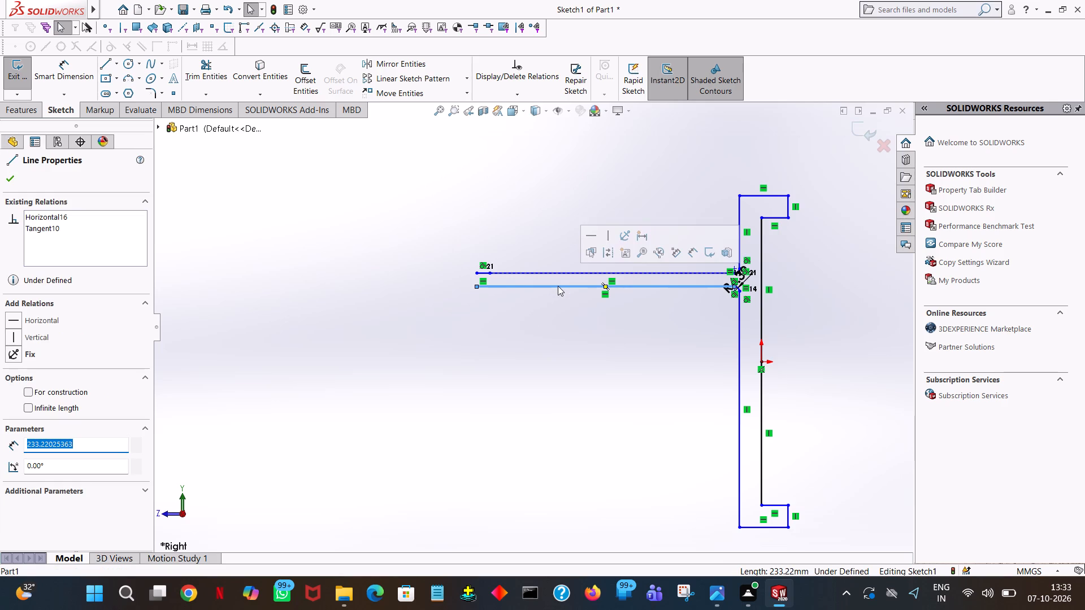
text(300-20)
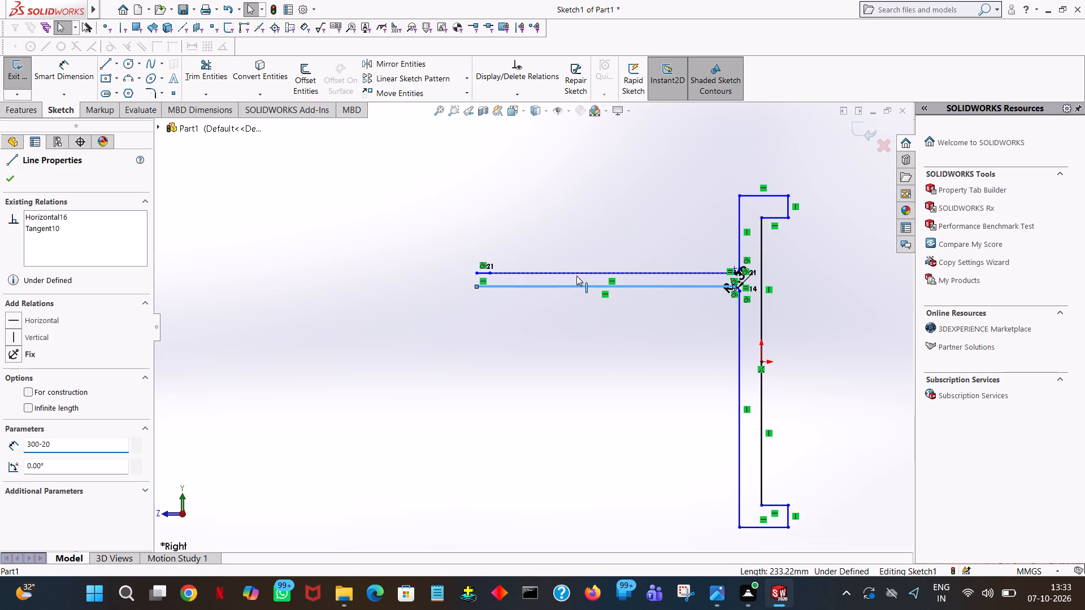
click(576, 271)
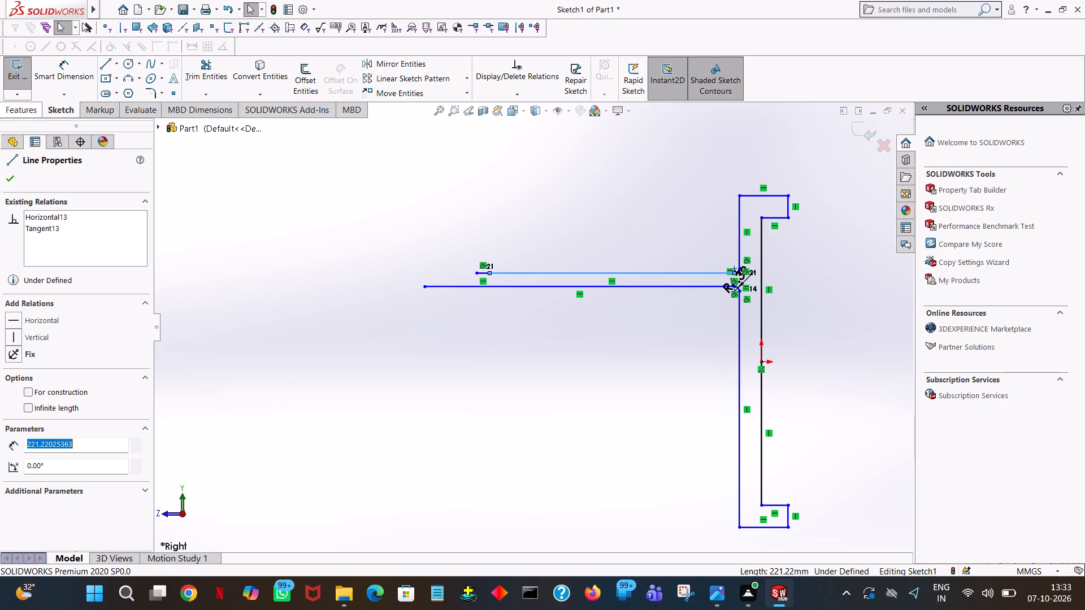
click(499, 286)
click(466, 207)
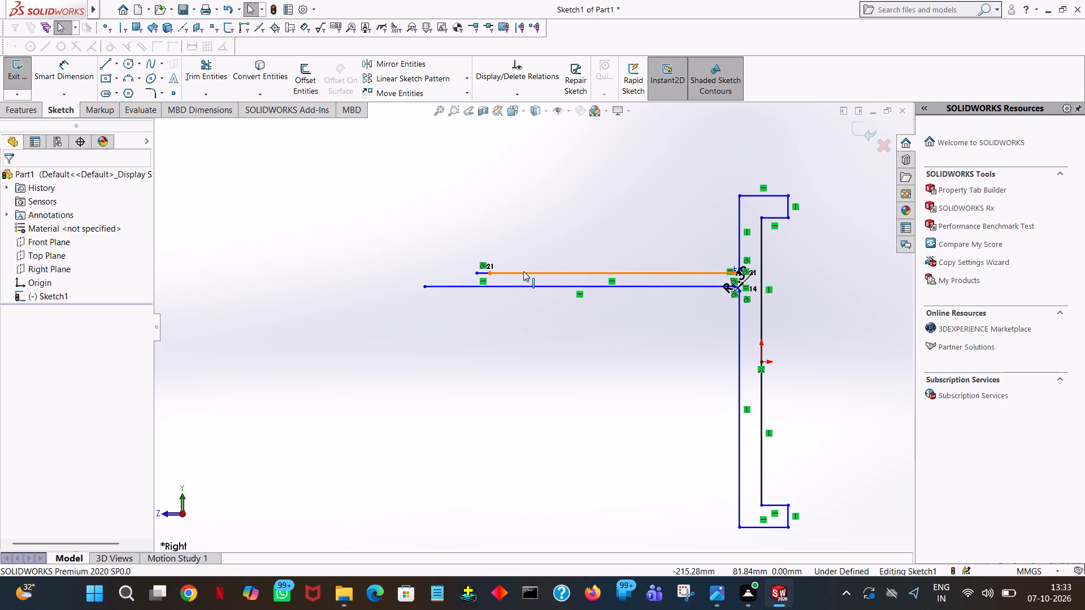
Set the length of the upper long horizontal line to 300-20 mm.
click(523, 271)
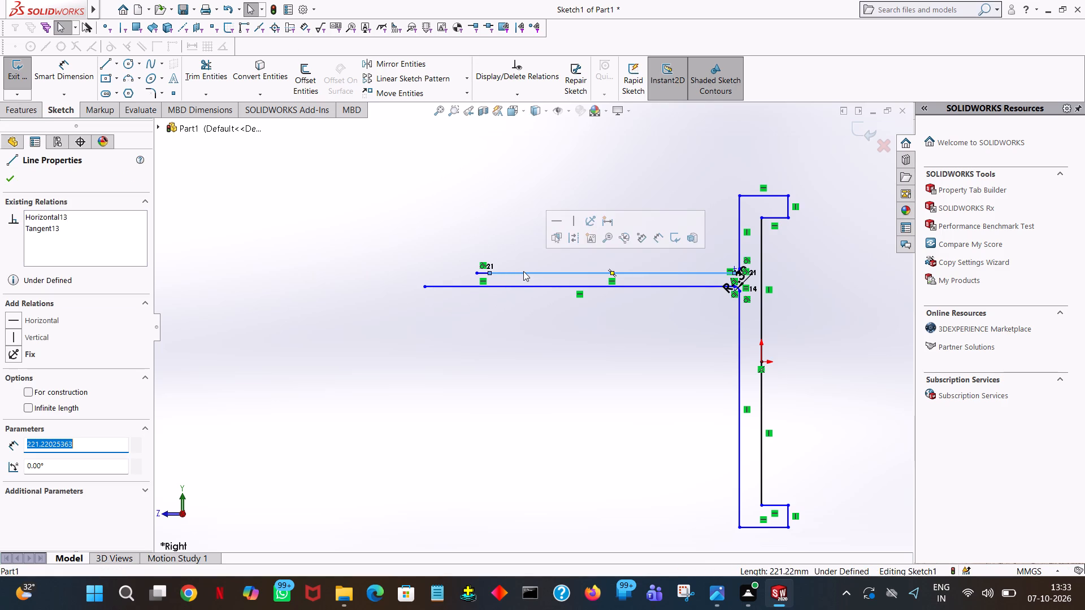
text(300-20)
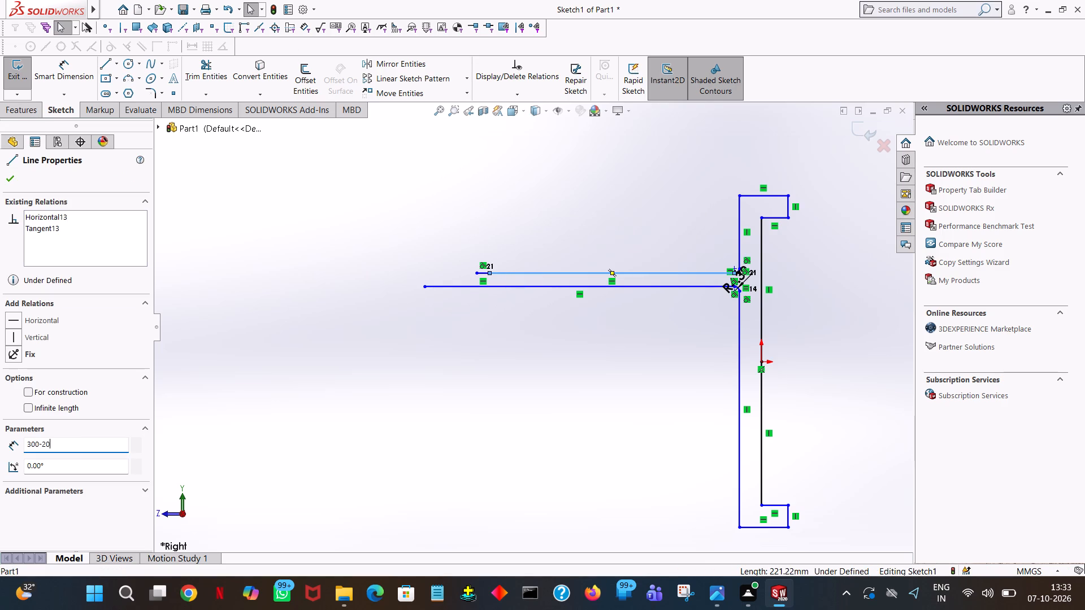
key(Return)
click(515, 204)
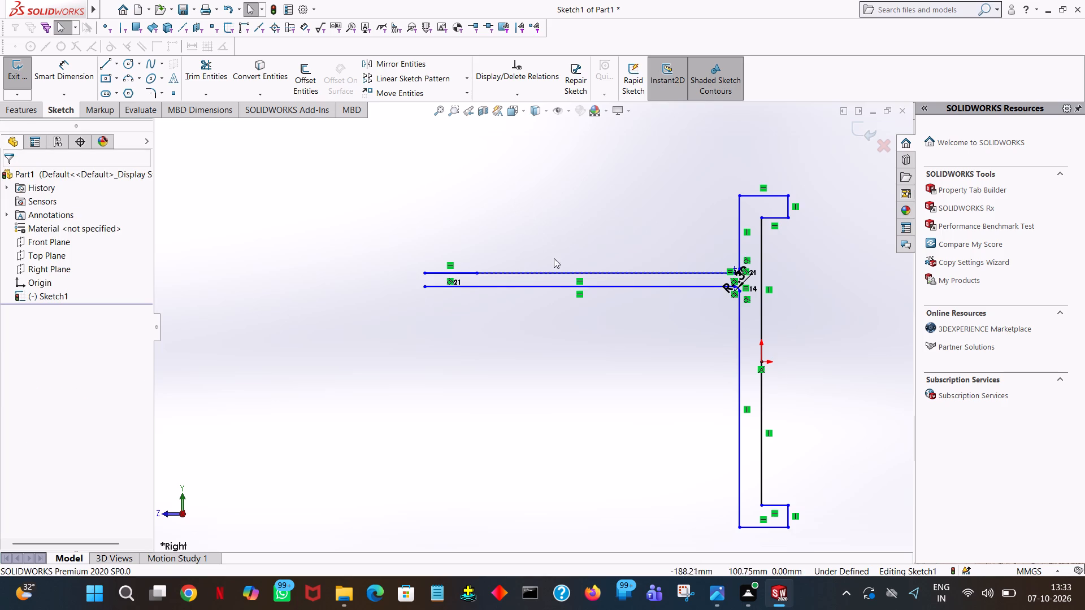
click(554, 271)
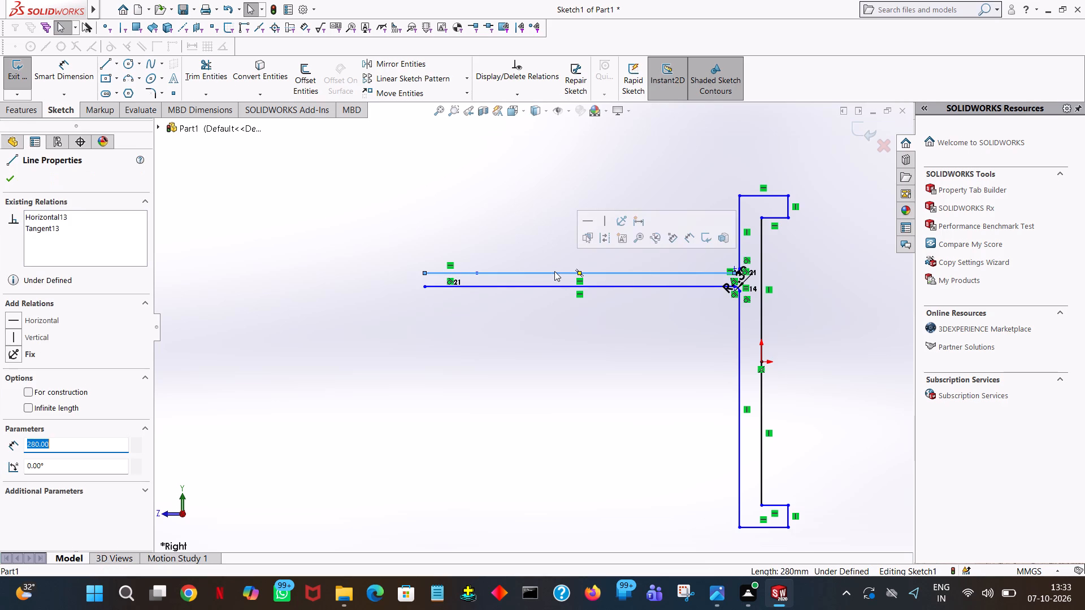
click(279, 191)
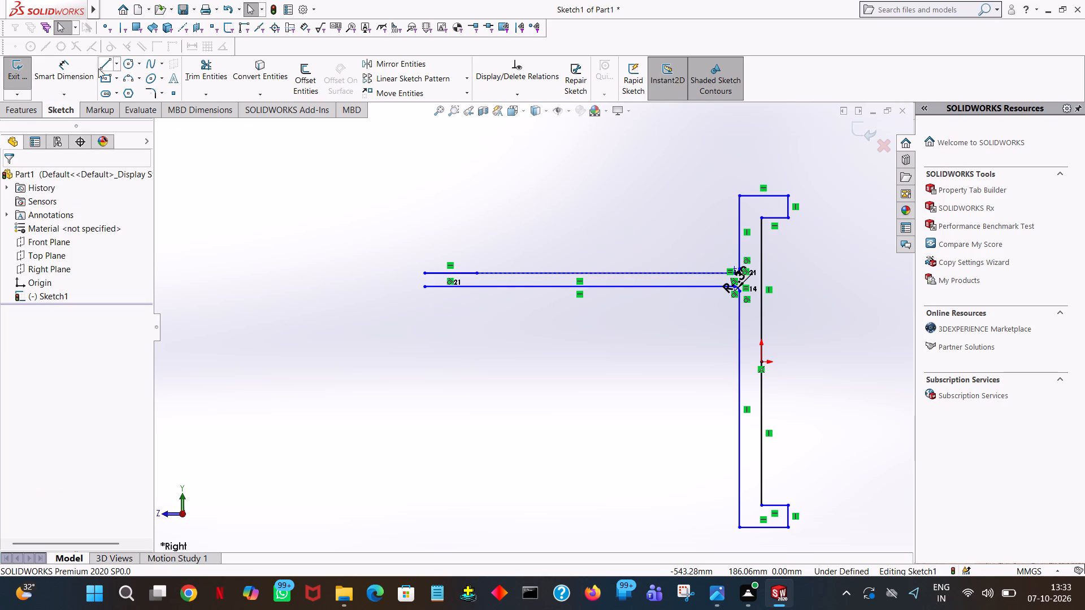
Draw a 12 mm vertical line joining the free ends of the two long horizontal lines to close the profile.
click(107, 66)
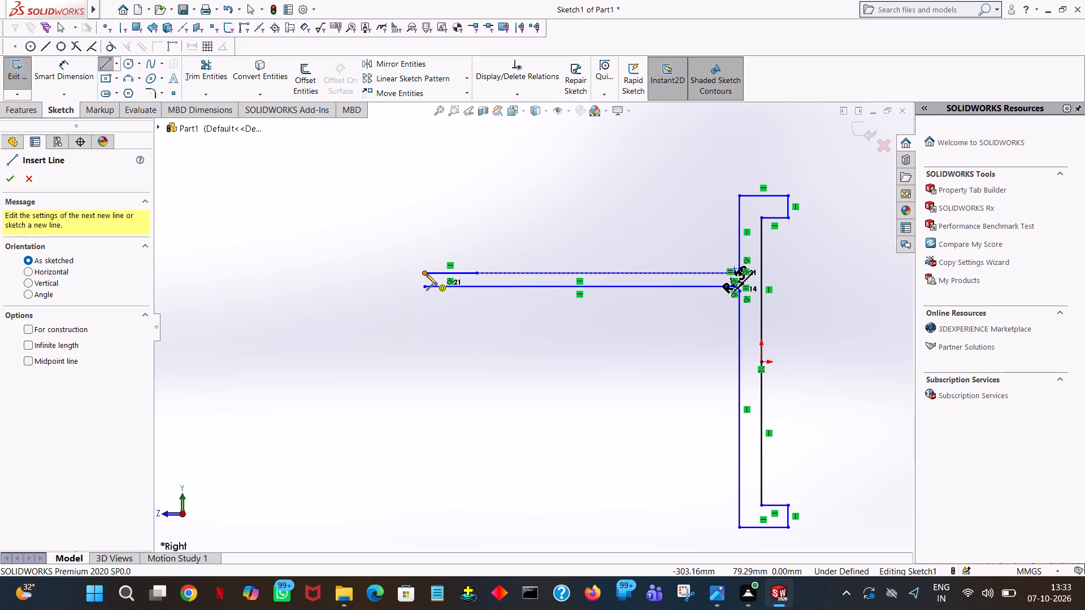
click(426, 272)
click(425, 288)
right_click(425, 288)
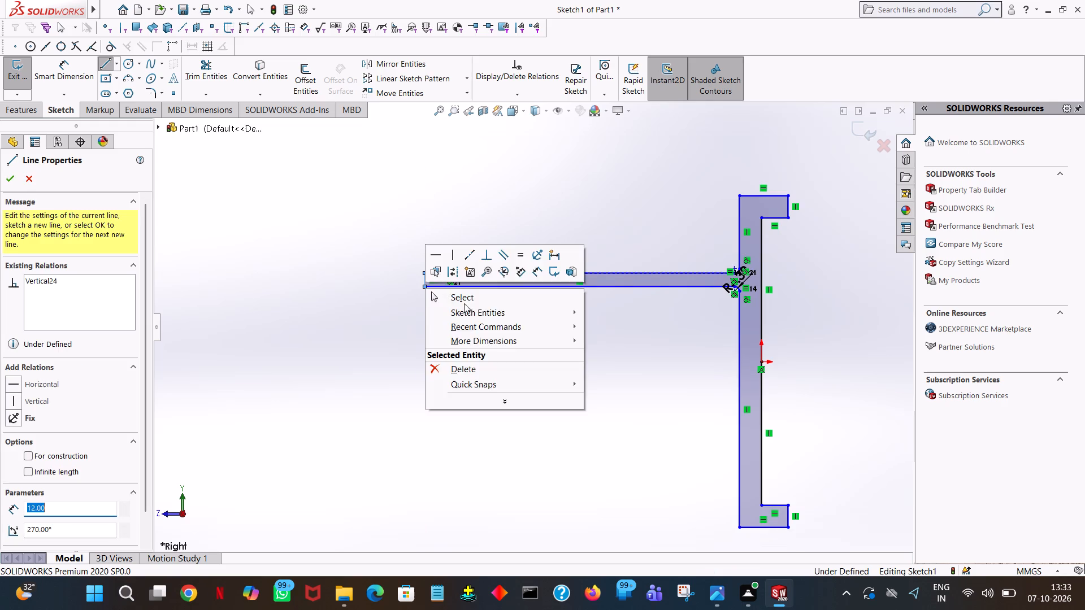
click(464, 303)
click(449, 180)
Extrude the closed profile region 100 mm blind from the sketch plane in the reversed direction.
click(24, 104)
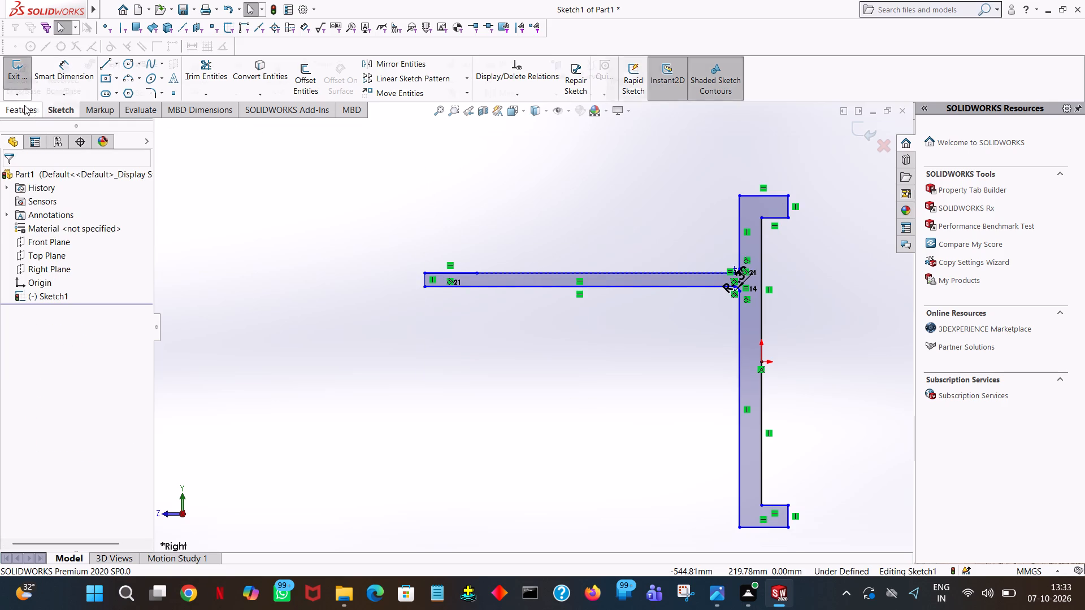
click(25, 74)
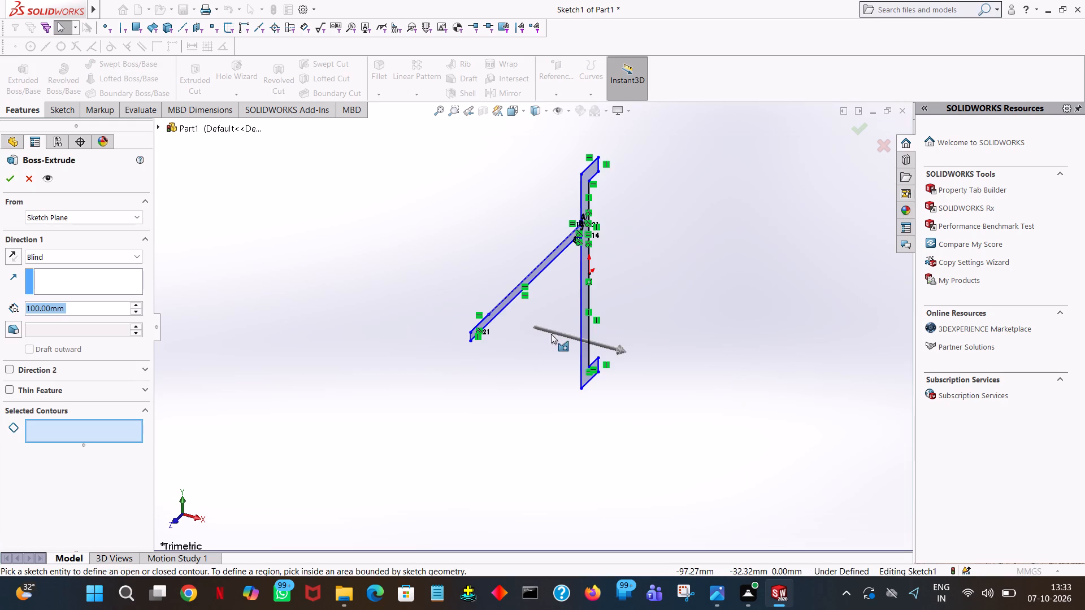
click(531, 277)
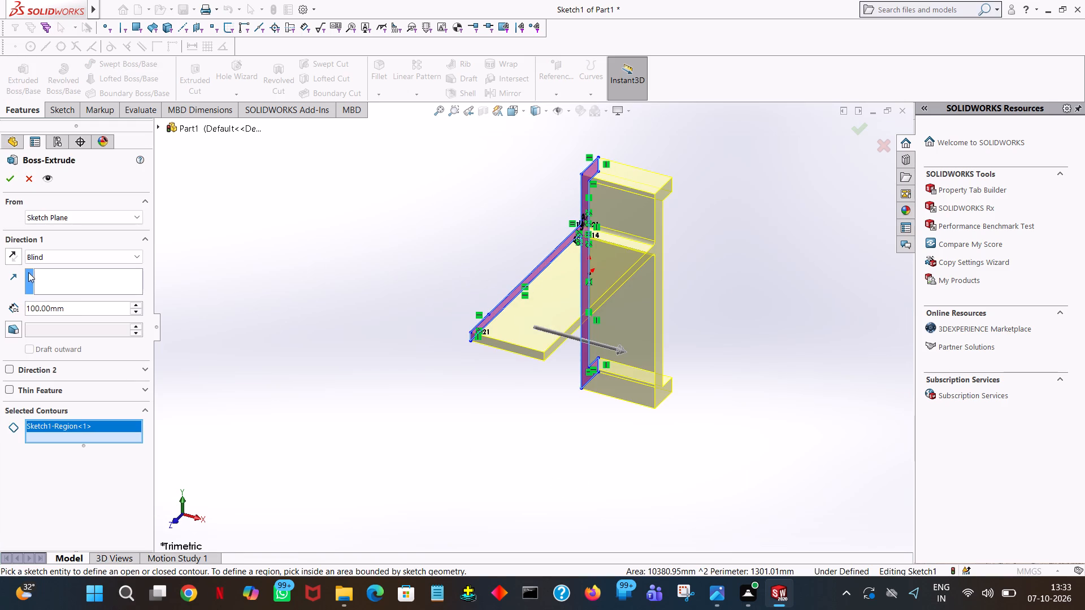
click(11, 255)
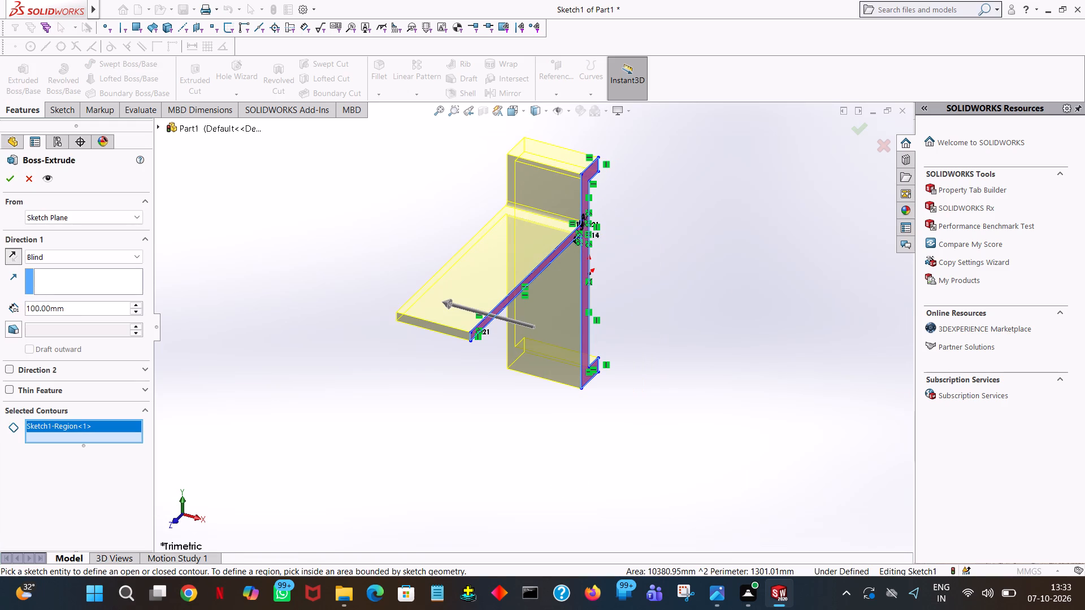
click(8, 183)
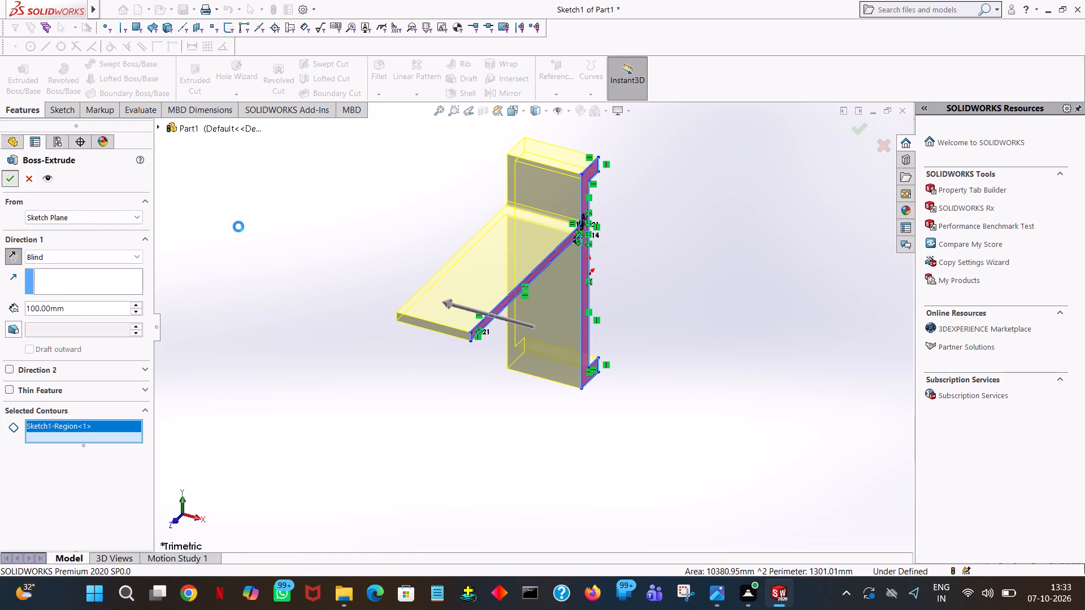
Start a new boss extrusion sketch on the long arm's side face and view the sketch face-on.
click(257, 229)
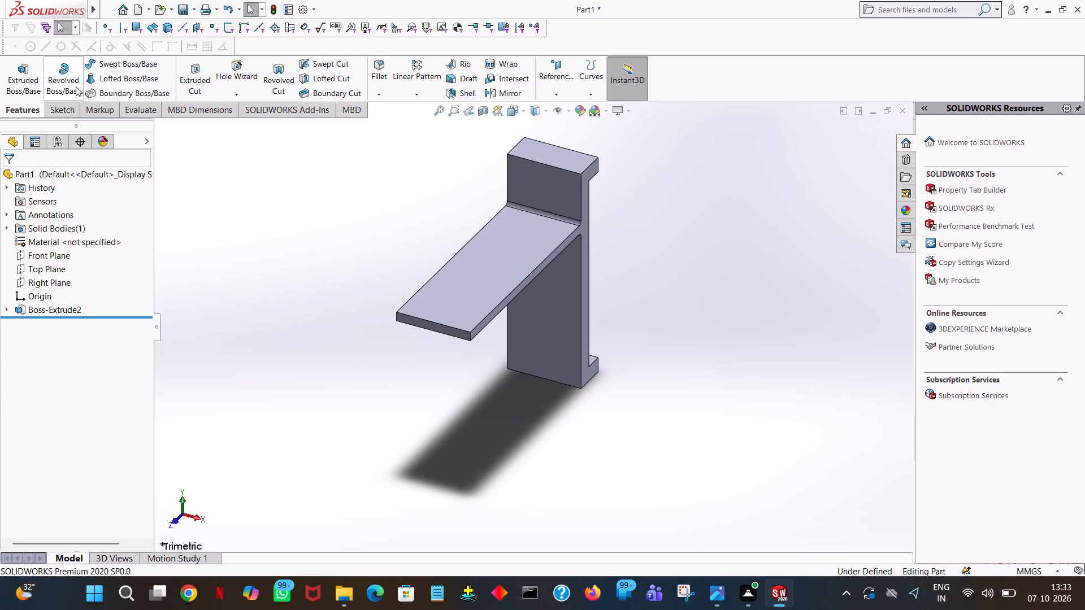
click(19, 83)
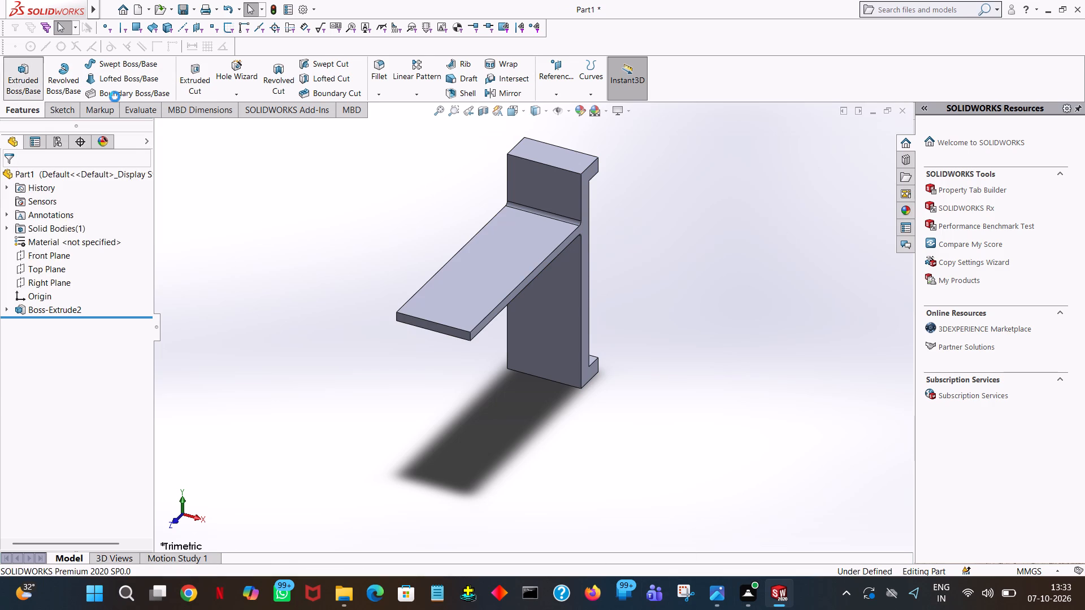
click(501, 306)
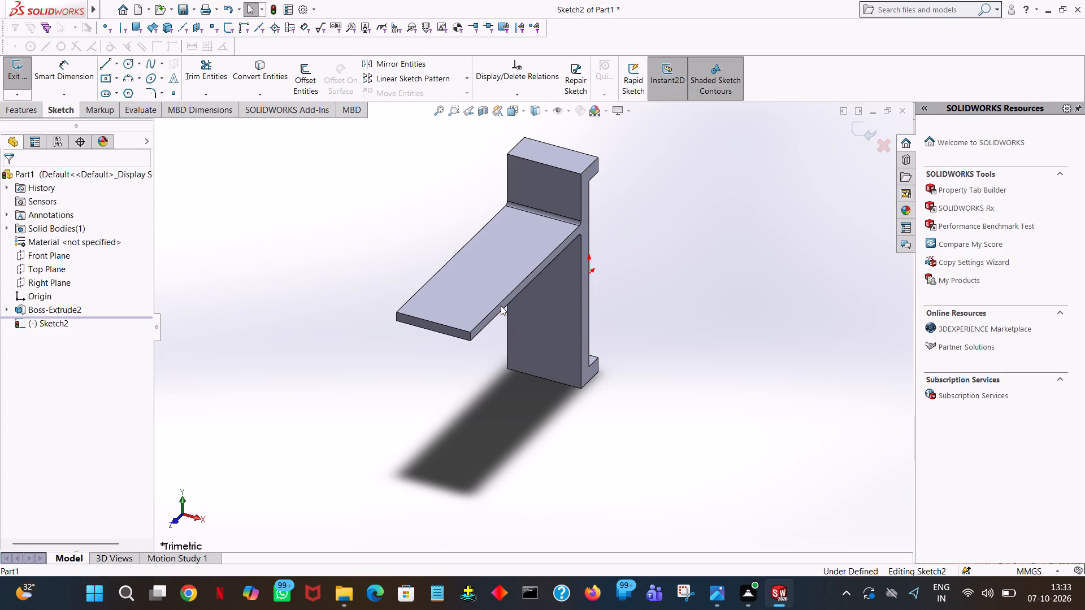
key(space)
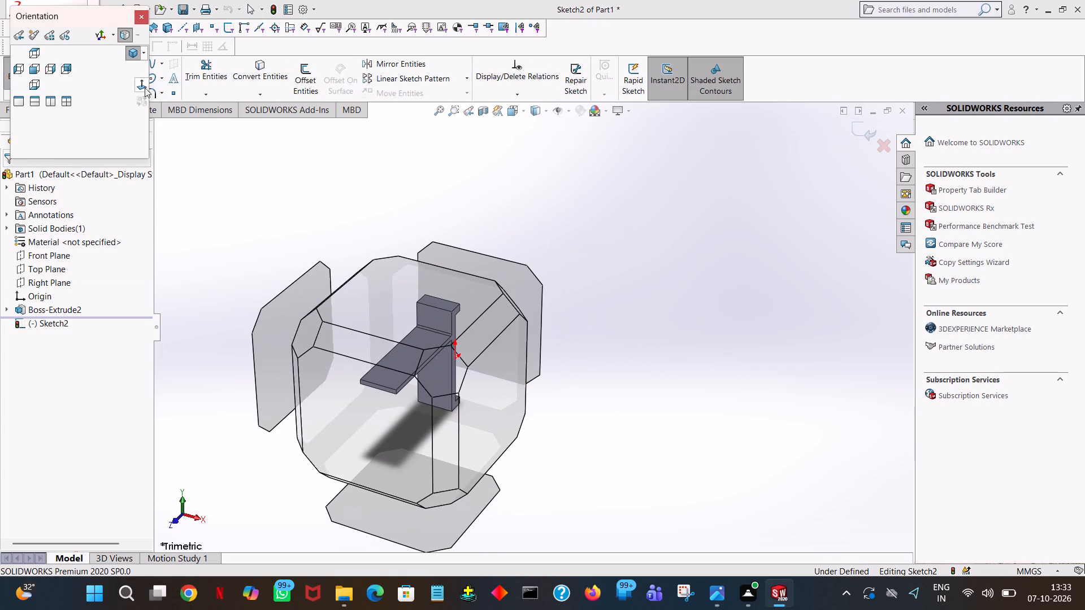
click(142, 86)
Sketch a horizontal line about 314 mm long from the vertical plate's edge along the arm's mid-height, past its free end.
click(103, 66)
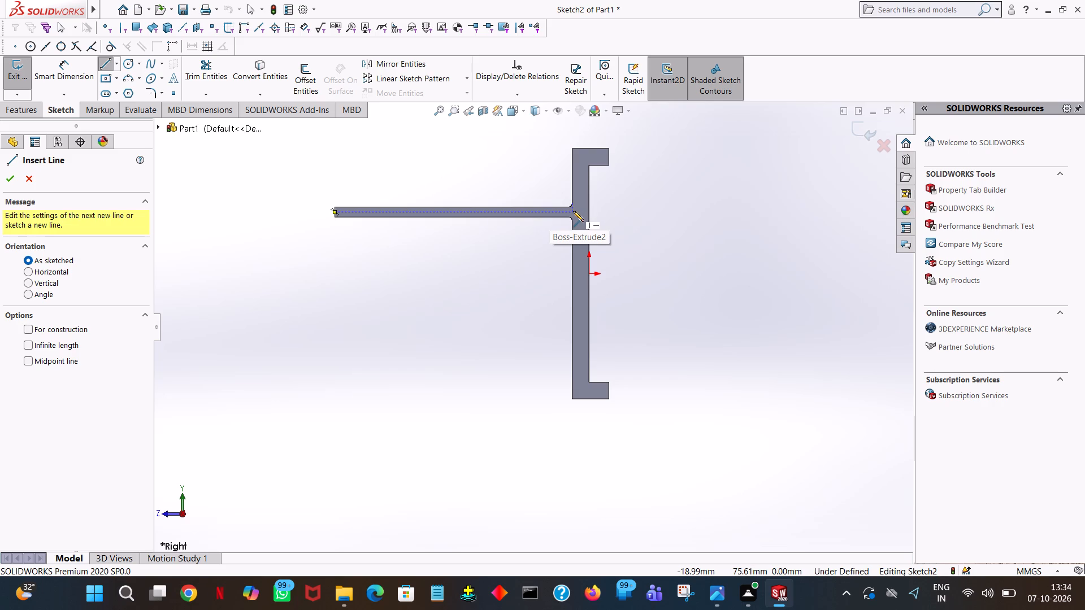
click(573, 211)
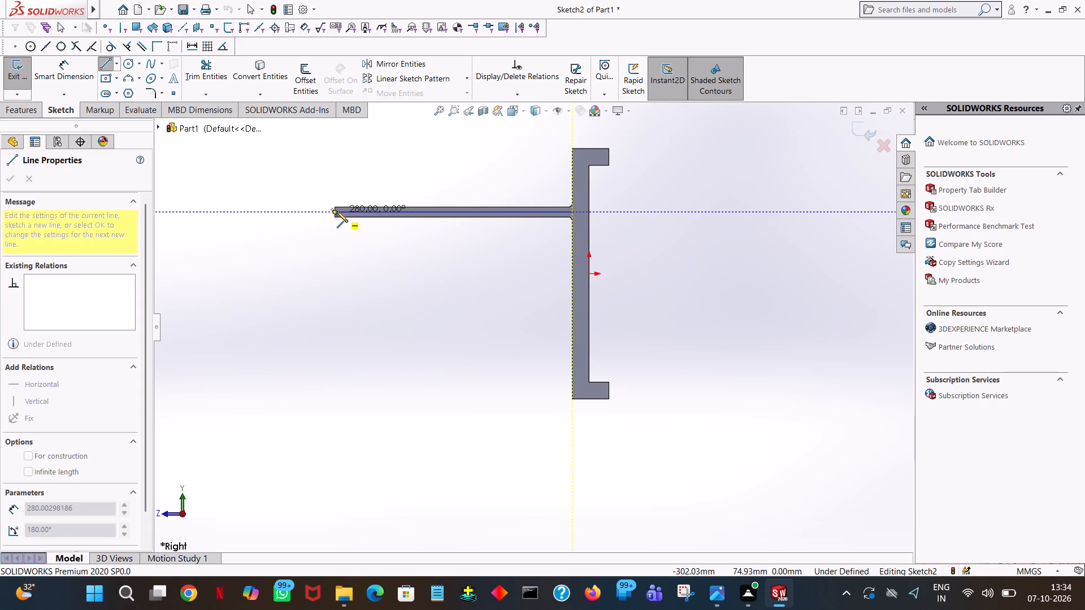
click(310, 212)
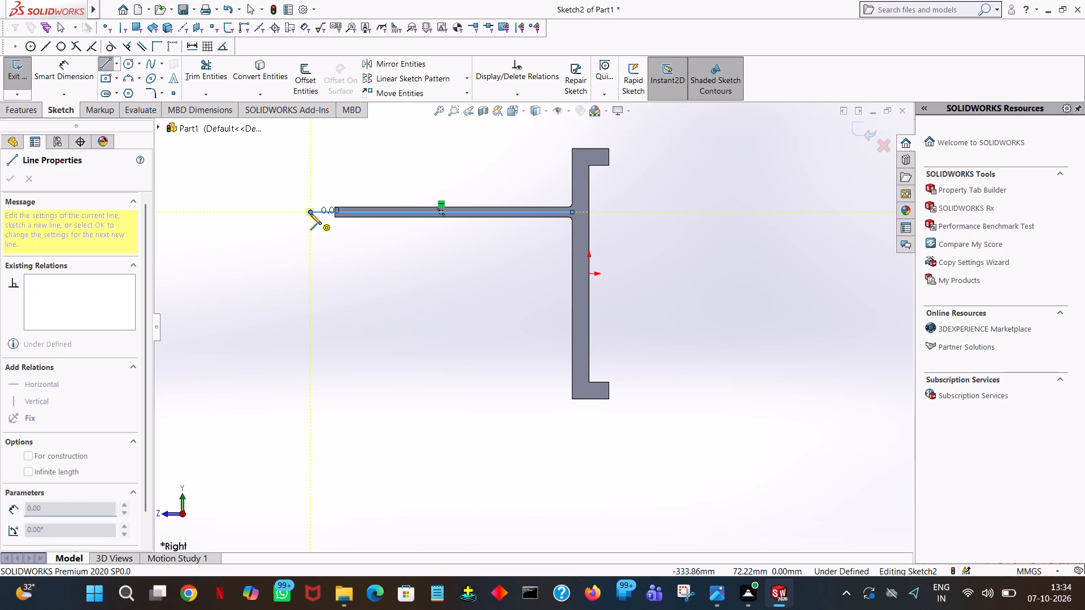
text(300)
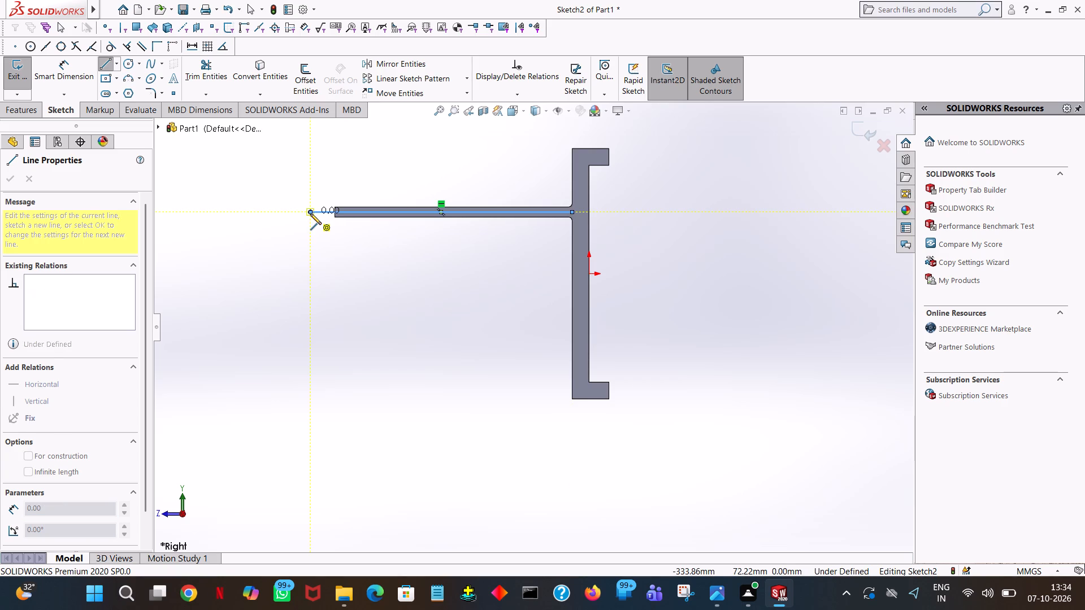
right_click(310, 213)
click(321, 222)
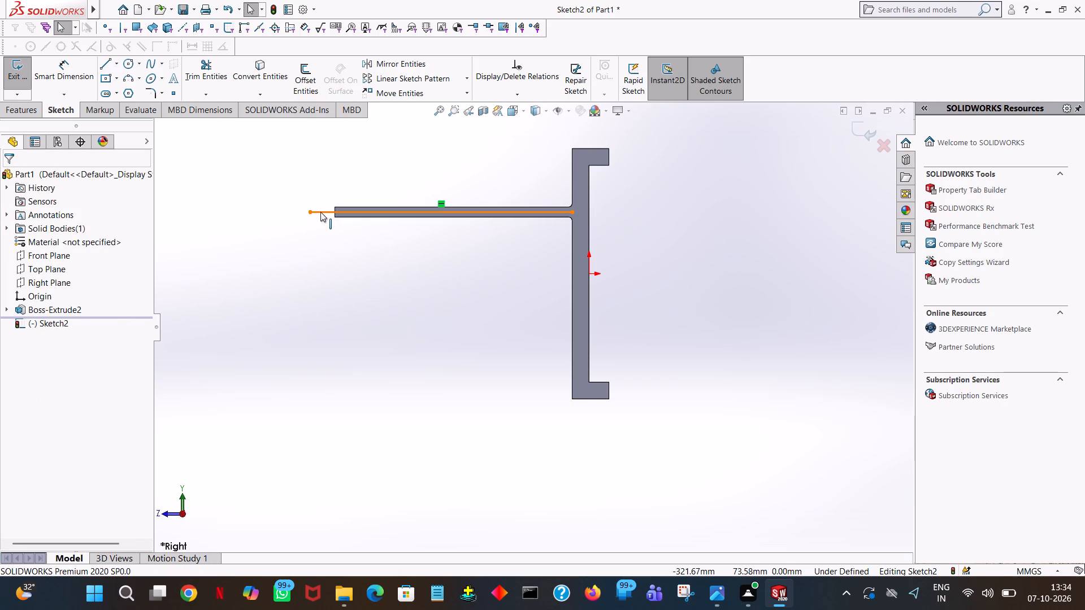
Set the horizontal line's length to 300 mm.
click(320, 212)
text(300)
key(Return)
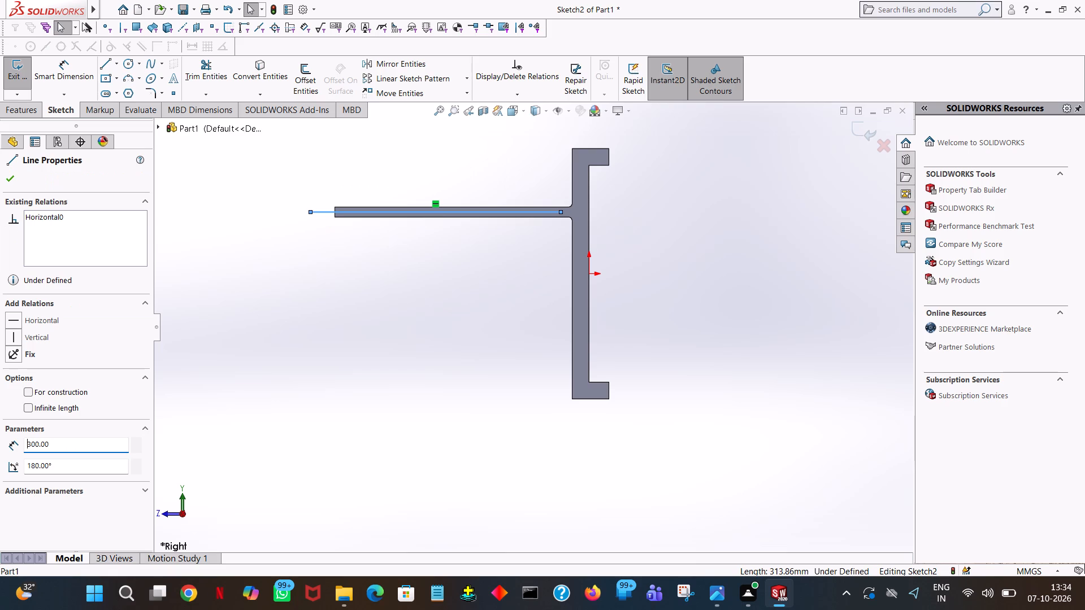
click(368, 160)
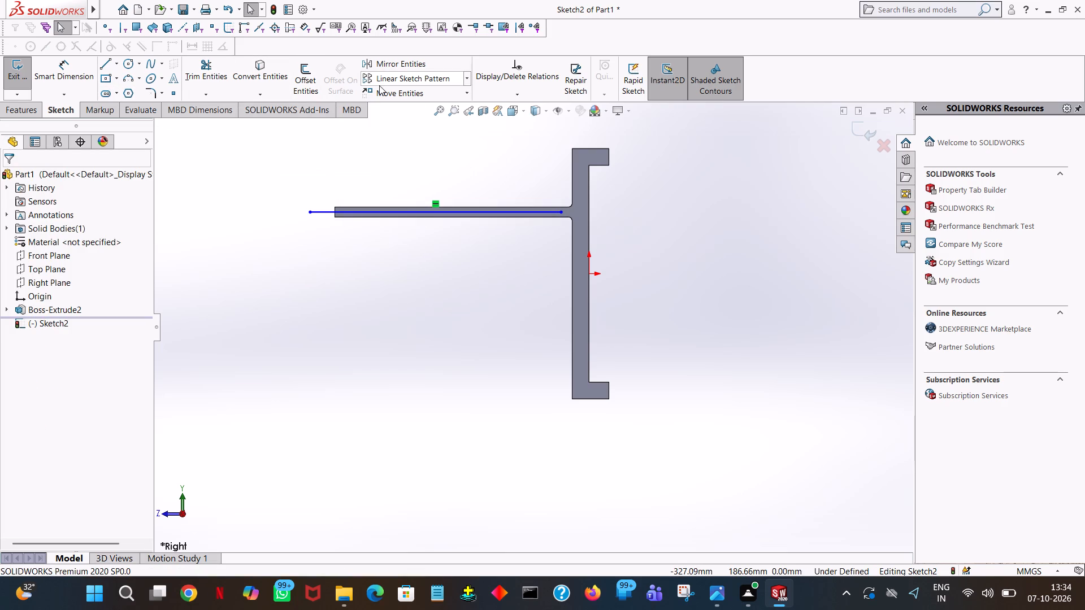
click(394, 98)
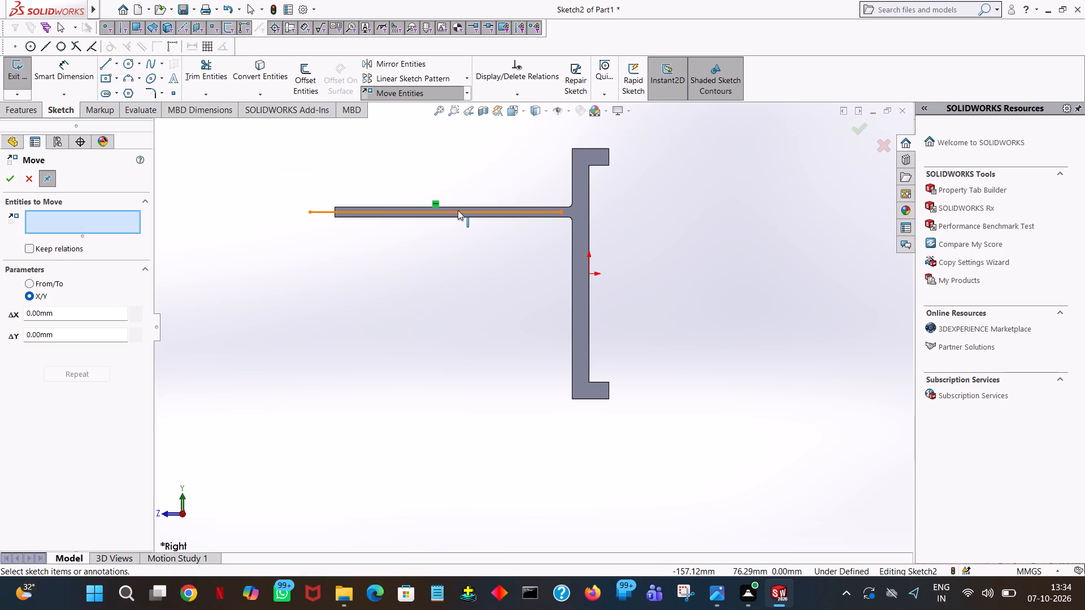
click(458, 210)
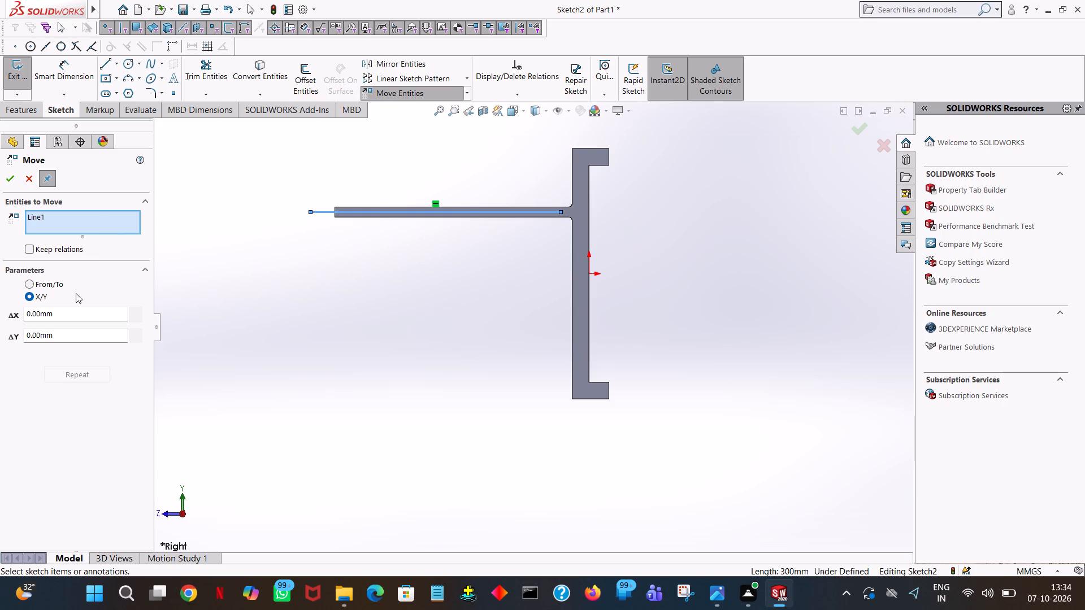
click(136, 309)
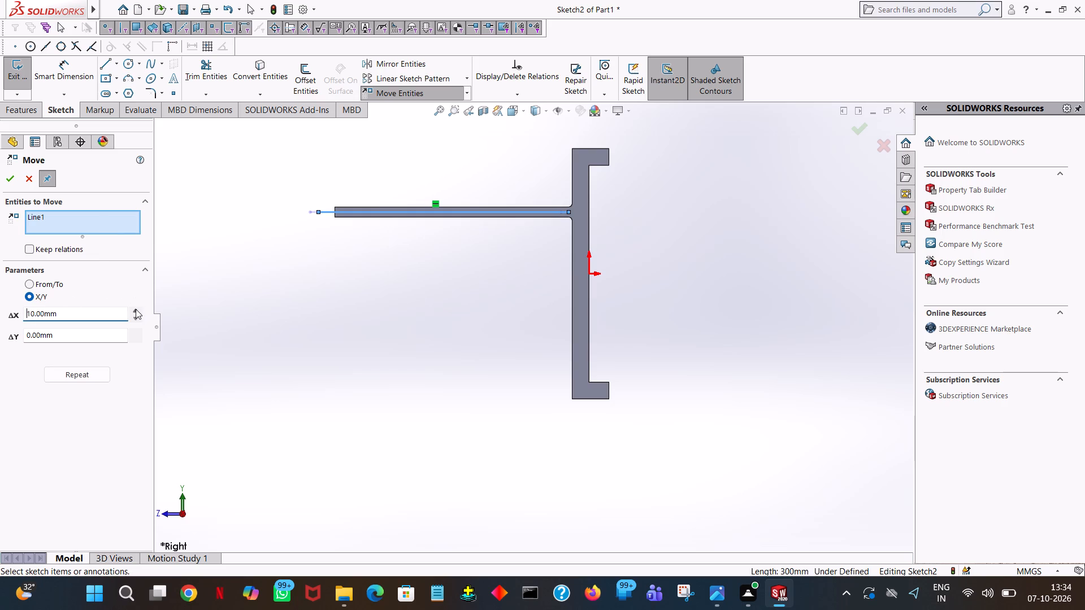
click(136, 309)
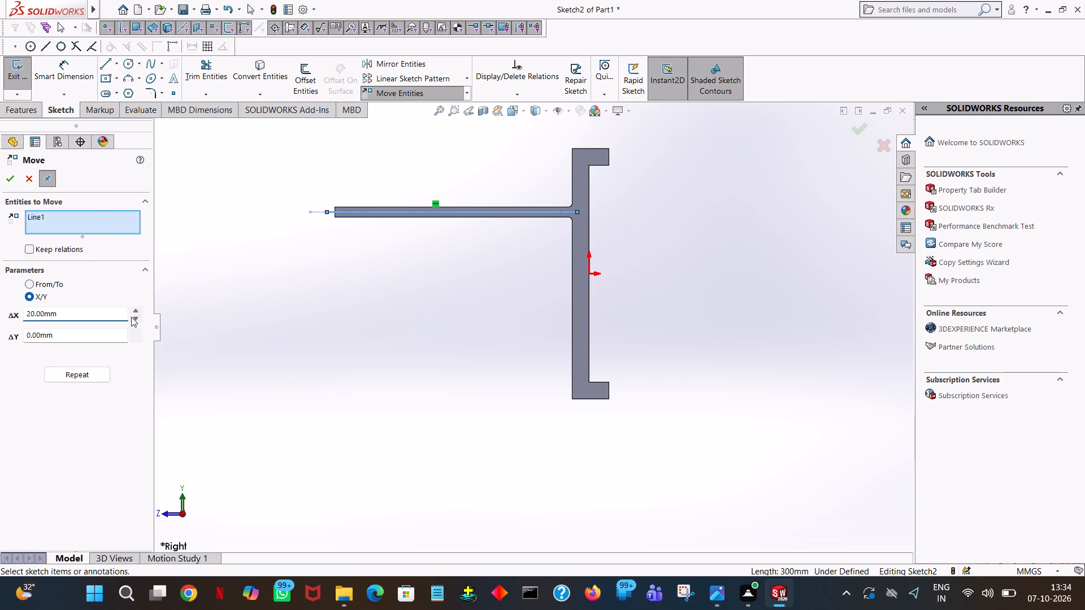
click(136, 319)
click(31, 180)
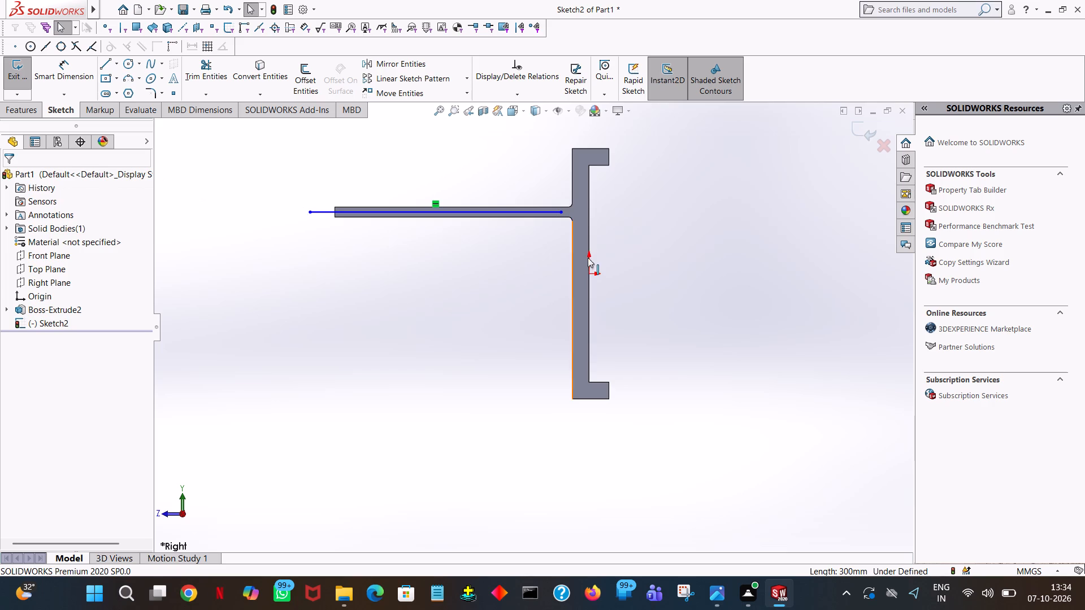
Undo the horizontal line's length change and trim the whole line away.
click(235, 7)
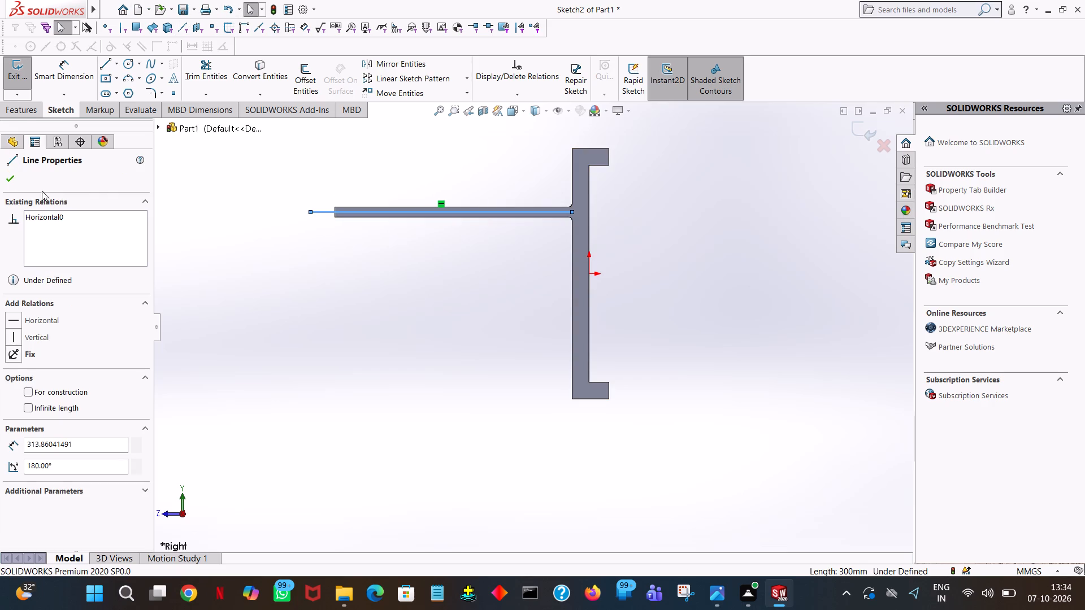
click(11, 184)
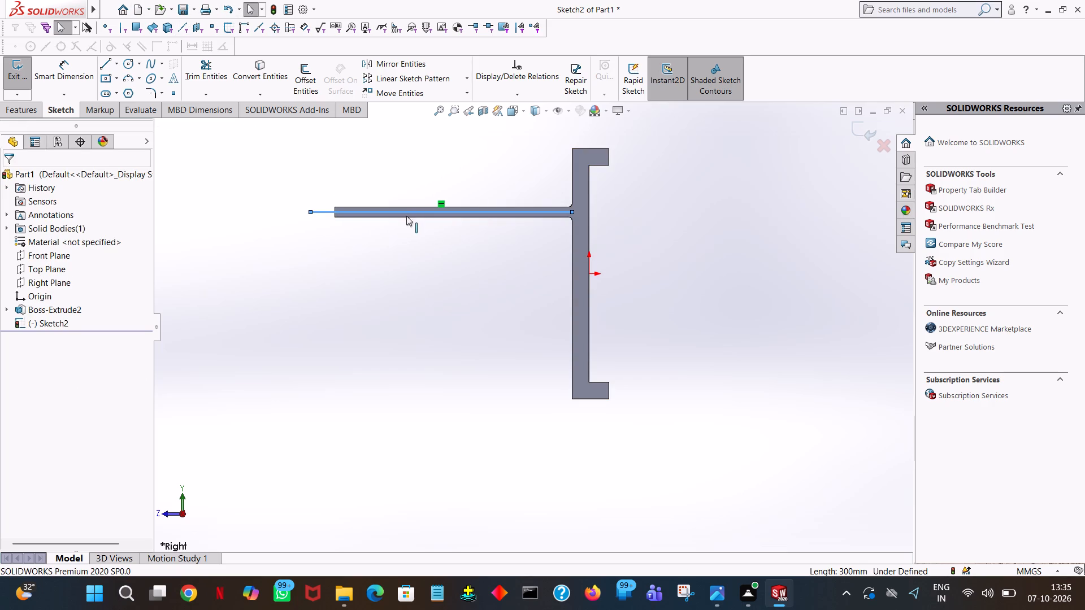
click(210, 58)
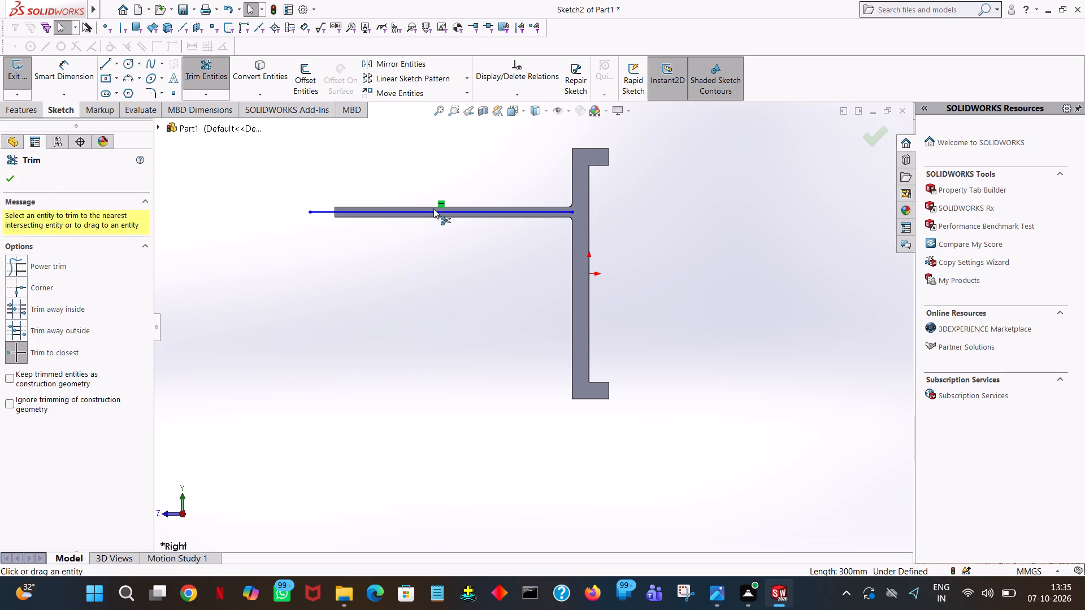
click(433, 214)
Draw a vertical line about 9 mm long down the plate's edge to the arm's mid-height, continued by a 300 mm horizontal line along the arm.
click(105, 64)
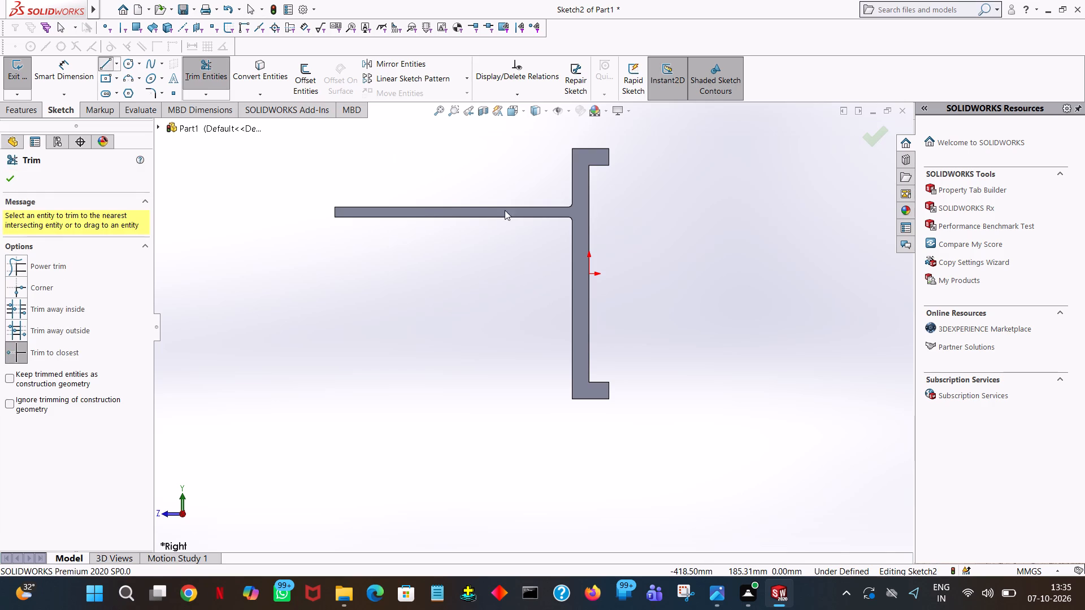
click(573, 201)
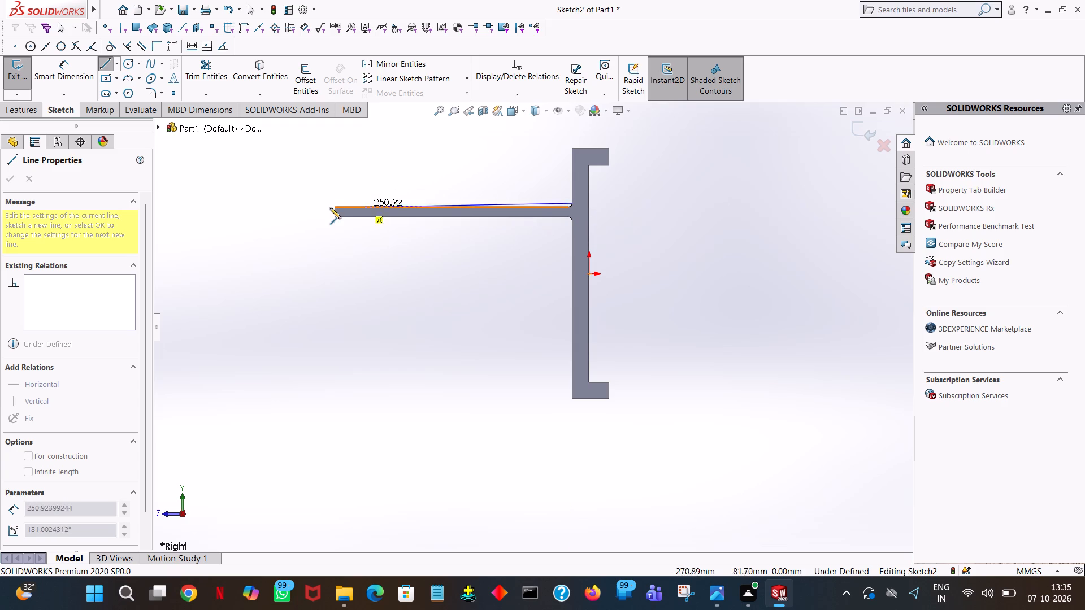
click(571, 212)
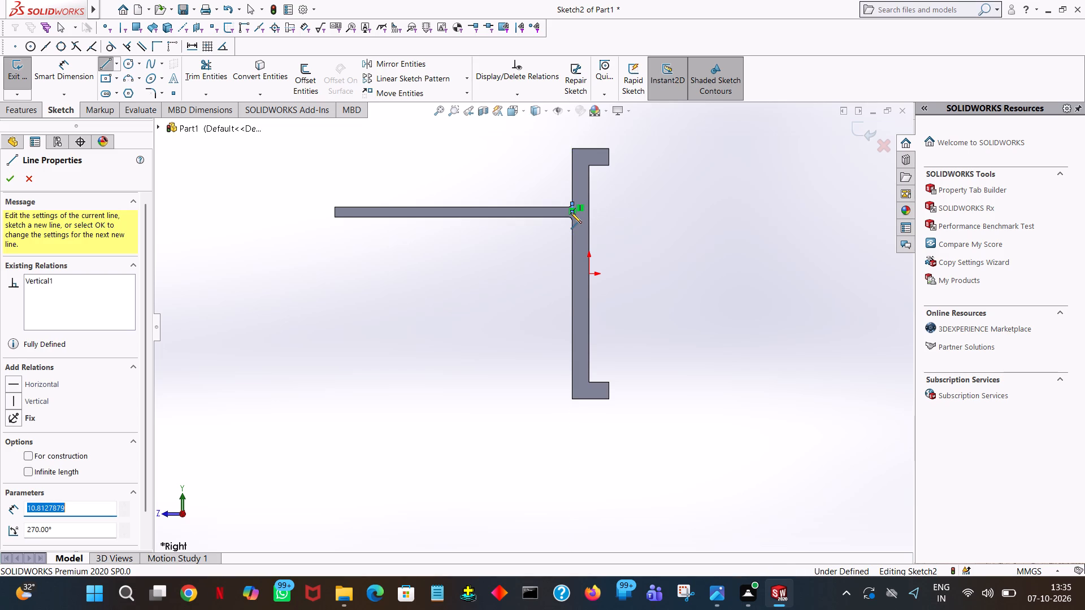
click(298, 210)
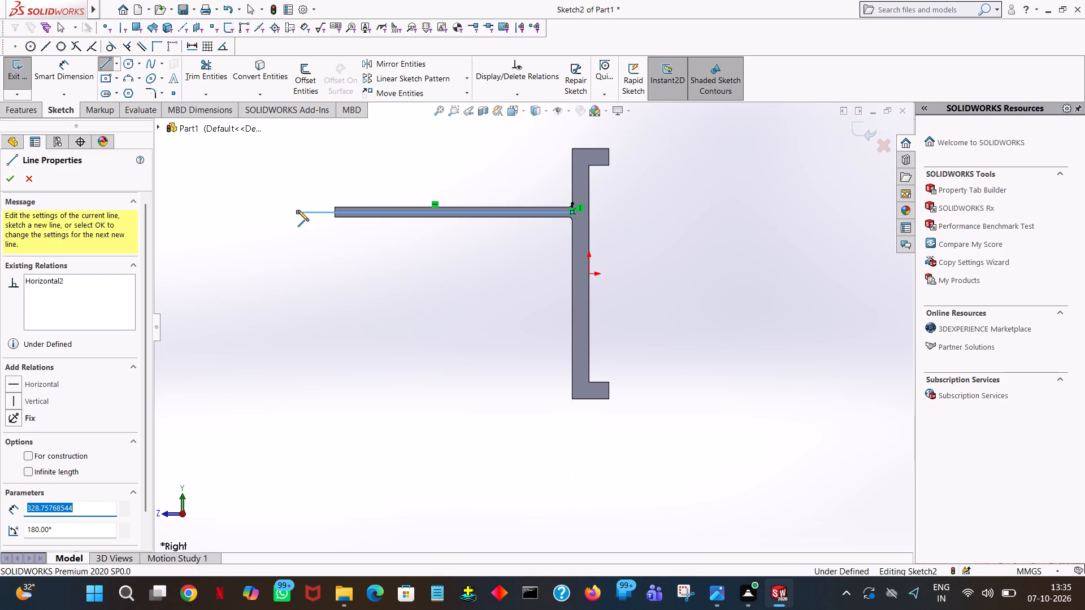
text(300)
key(Return)
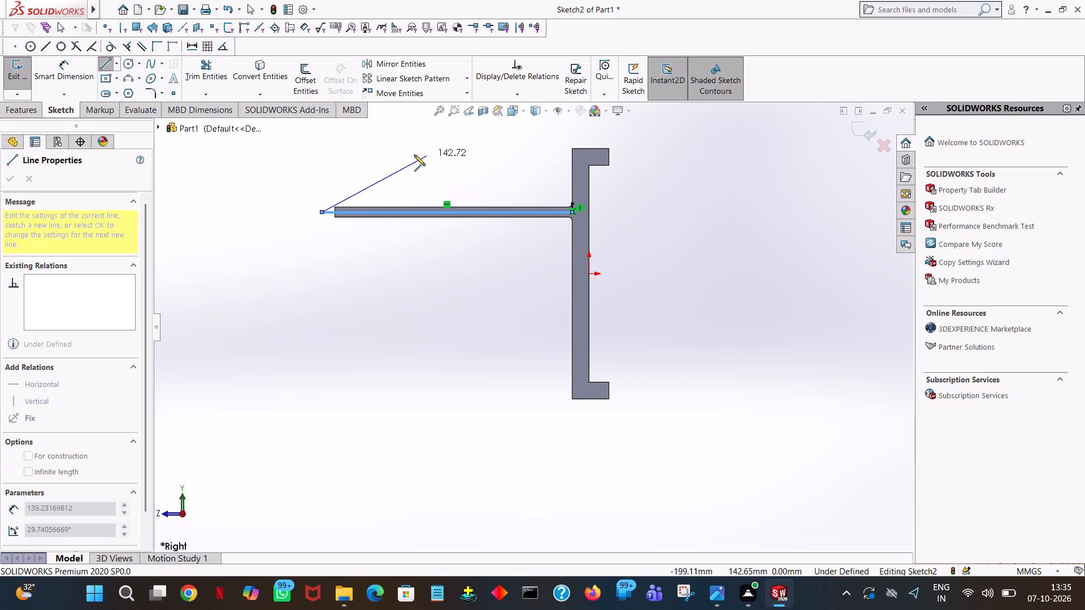
Draw a vertical line about 56 mm long upward from the free end of the 300 mm line.
click(320, 165)
right_click(320, 165)
click(343, 173)
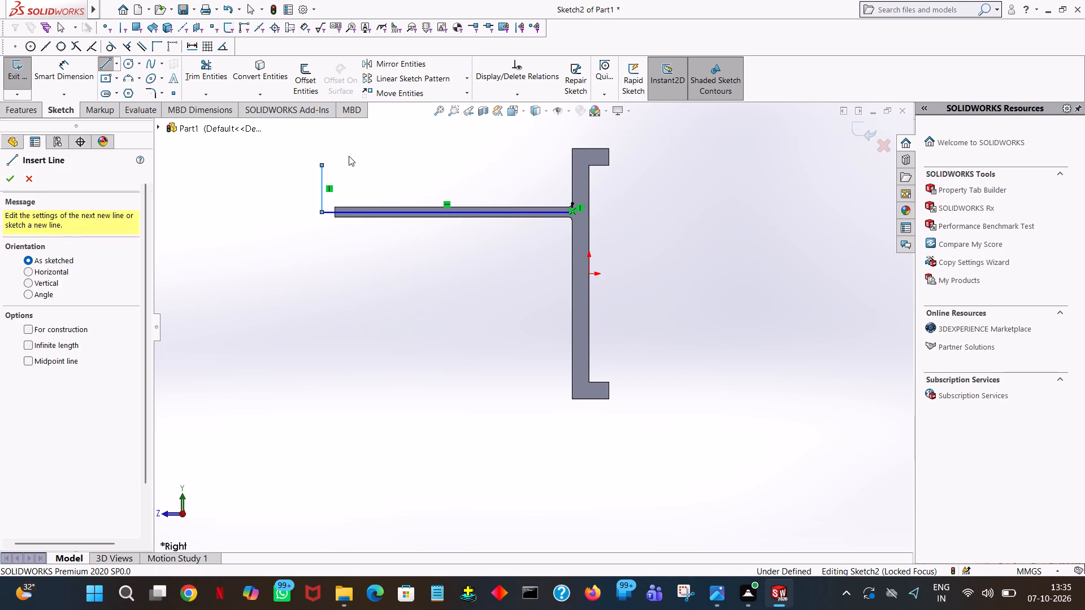
Draw a circle centred on the upper end of the vertical line, with a radius of 52/2 mm.
click(129, 65)
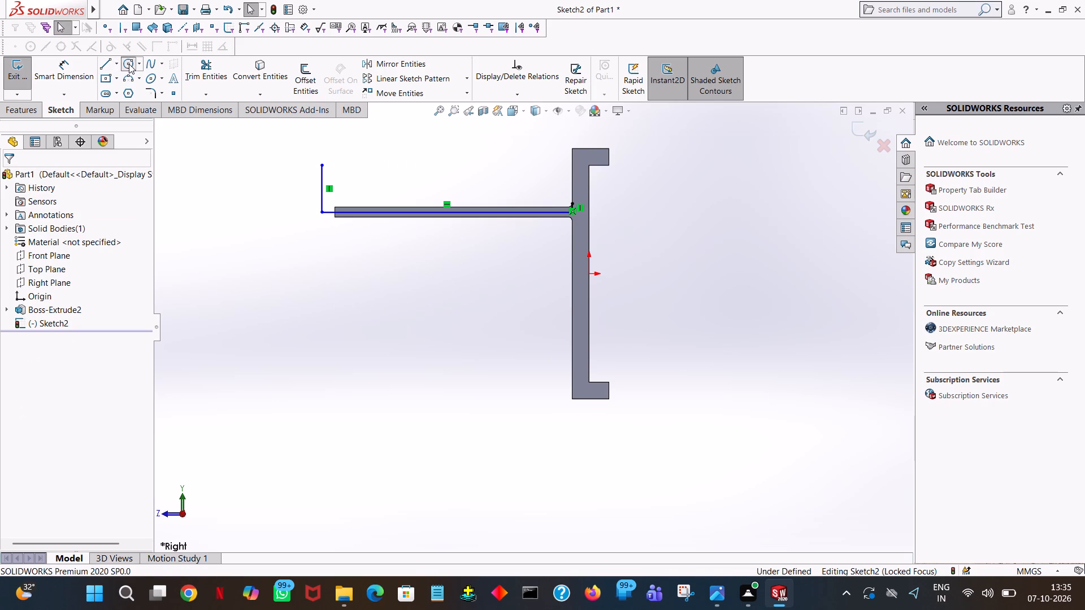
click(320, 167)
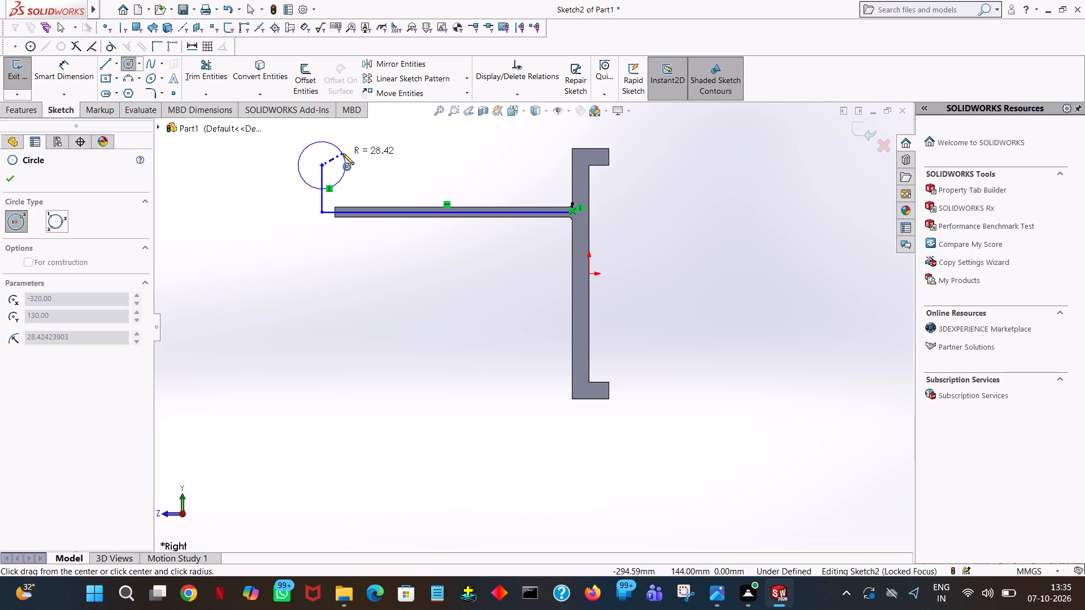
click(343, 154)
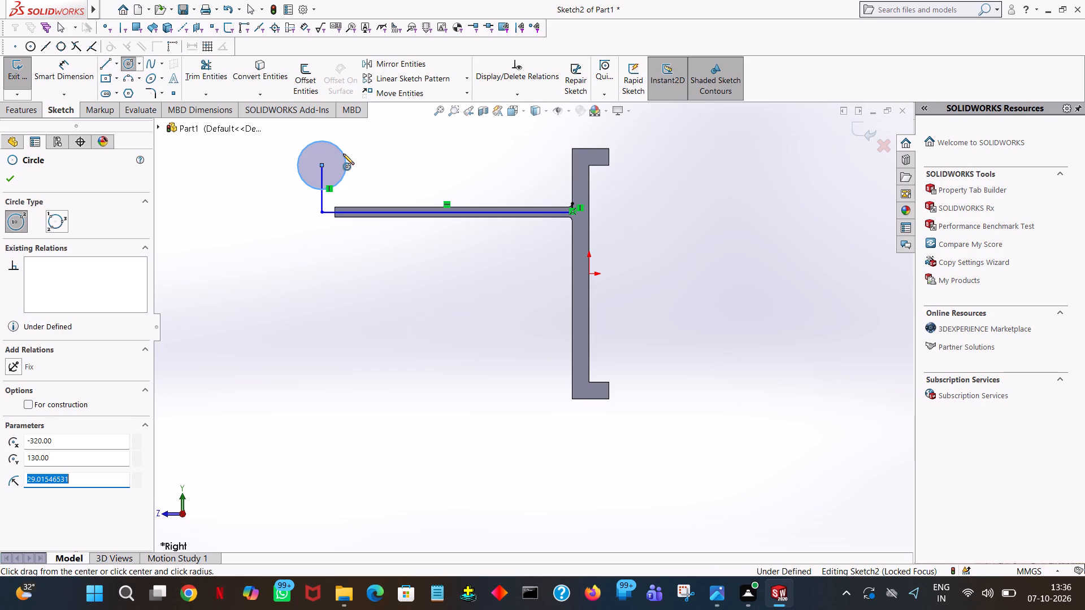
text(52/2)
key(Return)
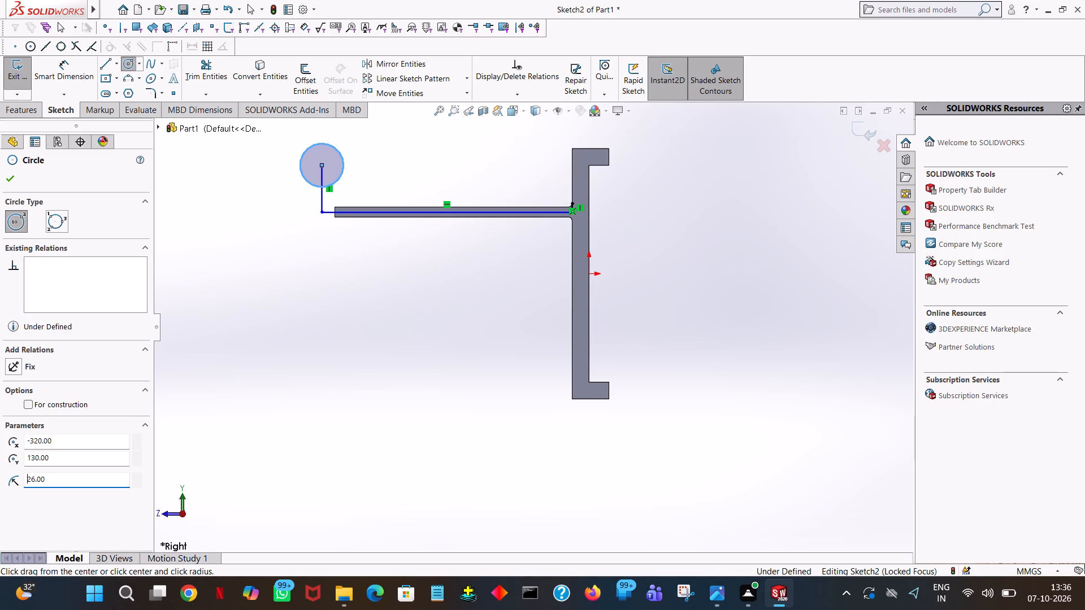
right_click(343, 155)
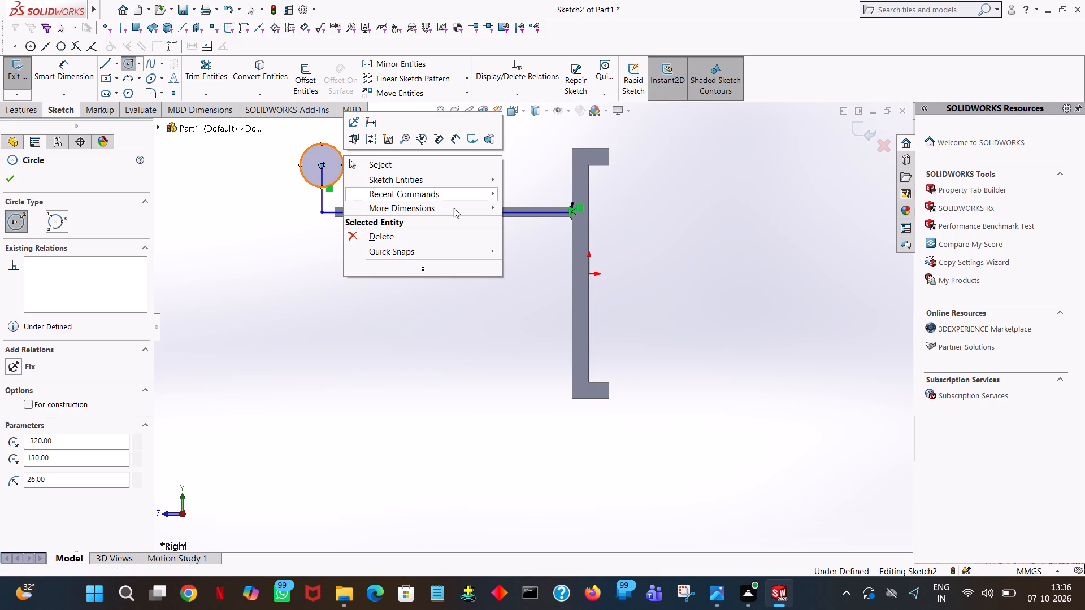
click(397, 170)
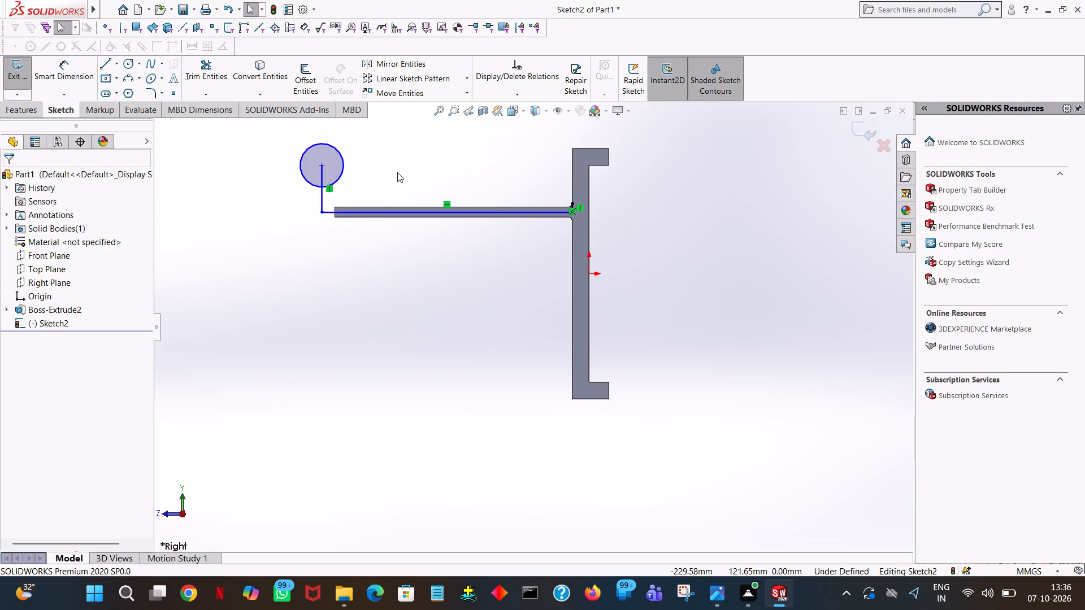
Draw a vertical line about 50 mm long from the circle's plate-side quadrant point down to the arm's top edge.
click(100, 63)
click(342, 166)
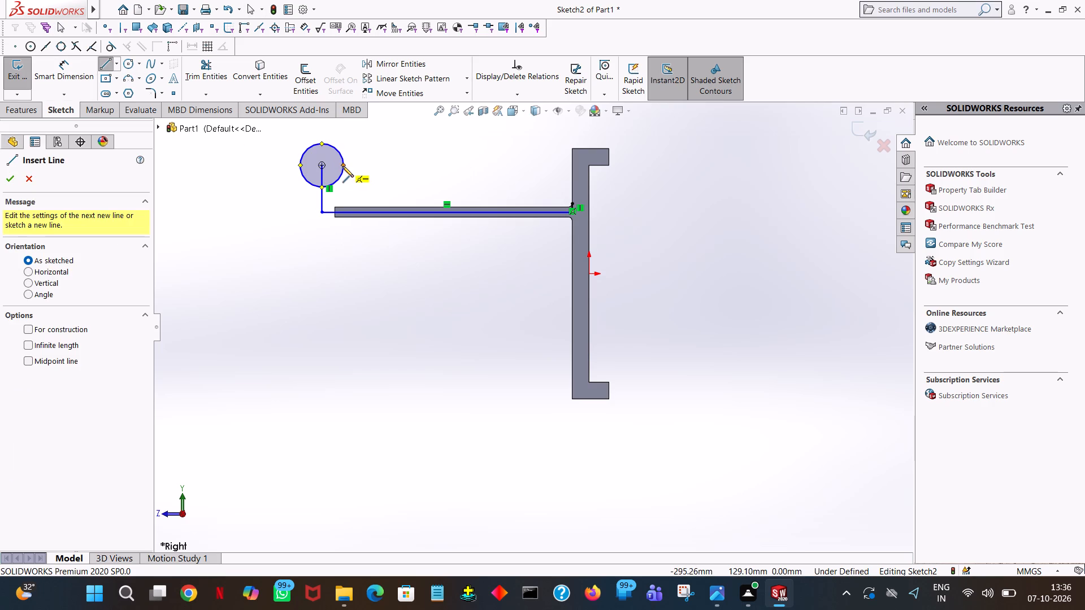
click(342, 207)
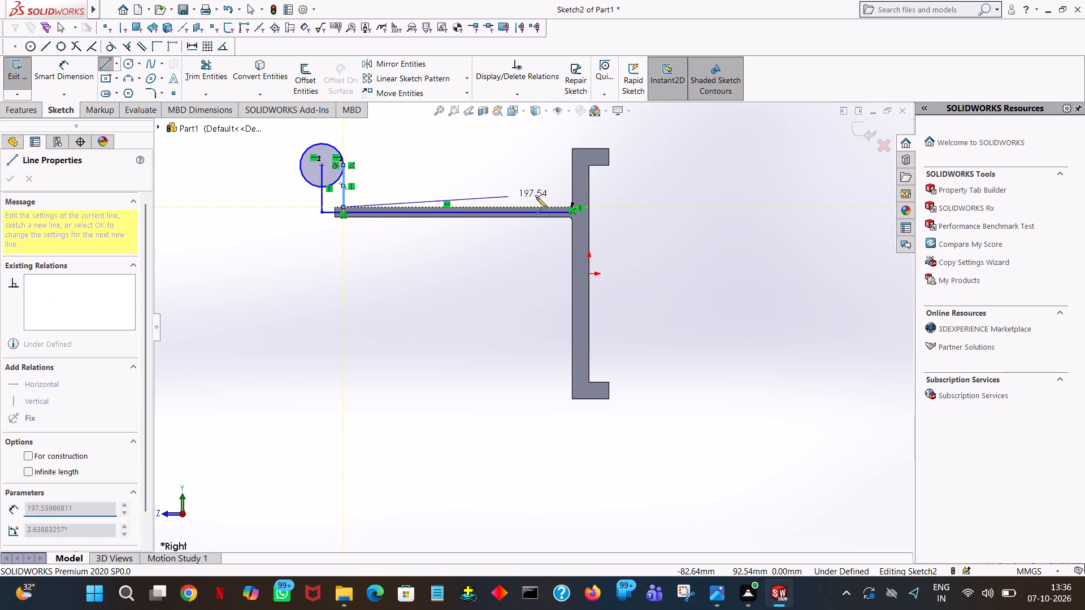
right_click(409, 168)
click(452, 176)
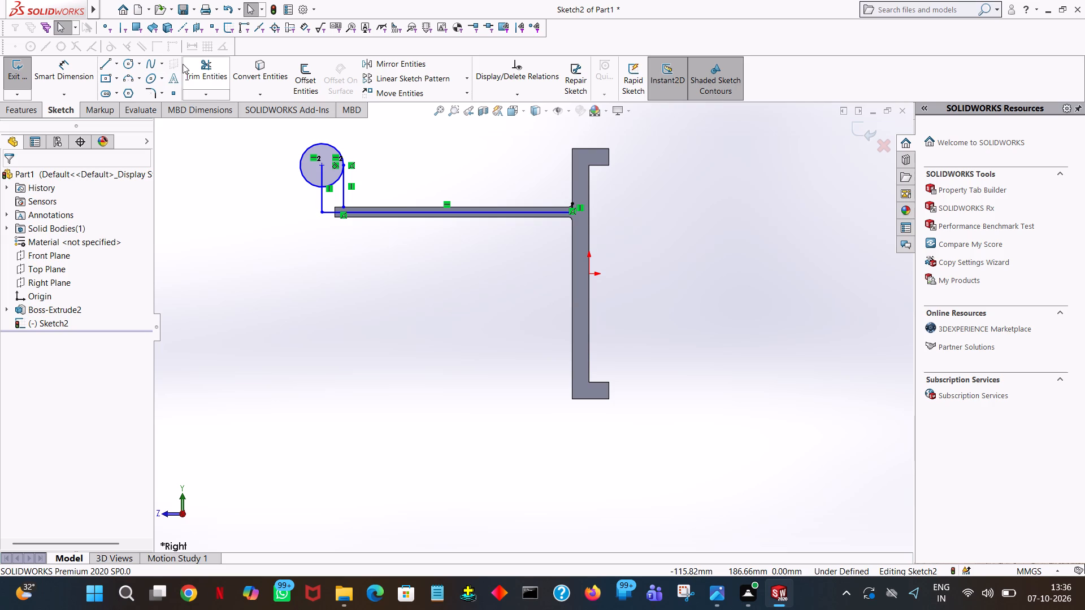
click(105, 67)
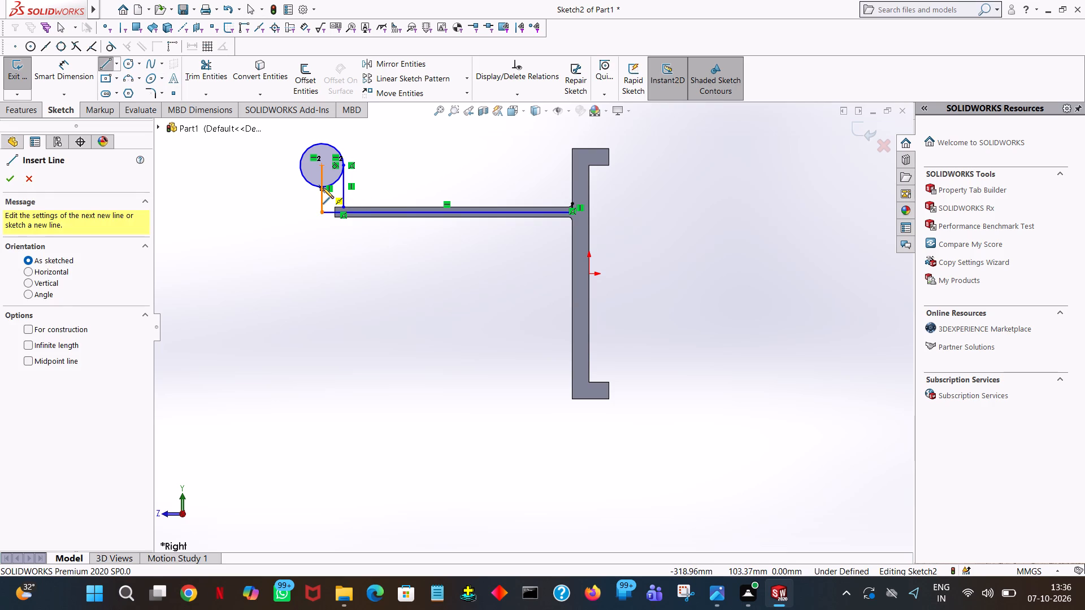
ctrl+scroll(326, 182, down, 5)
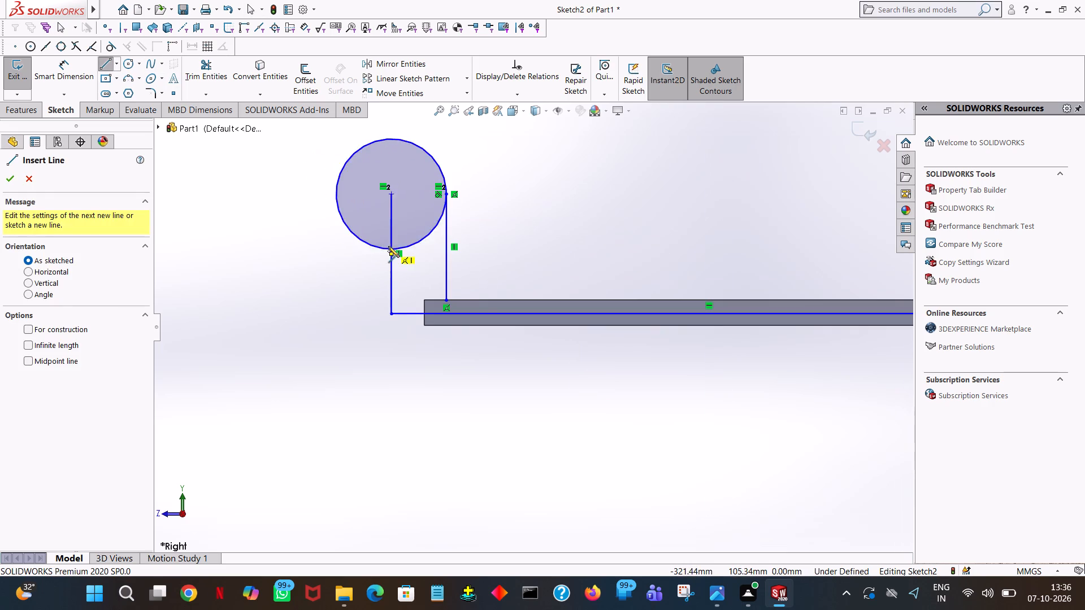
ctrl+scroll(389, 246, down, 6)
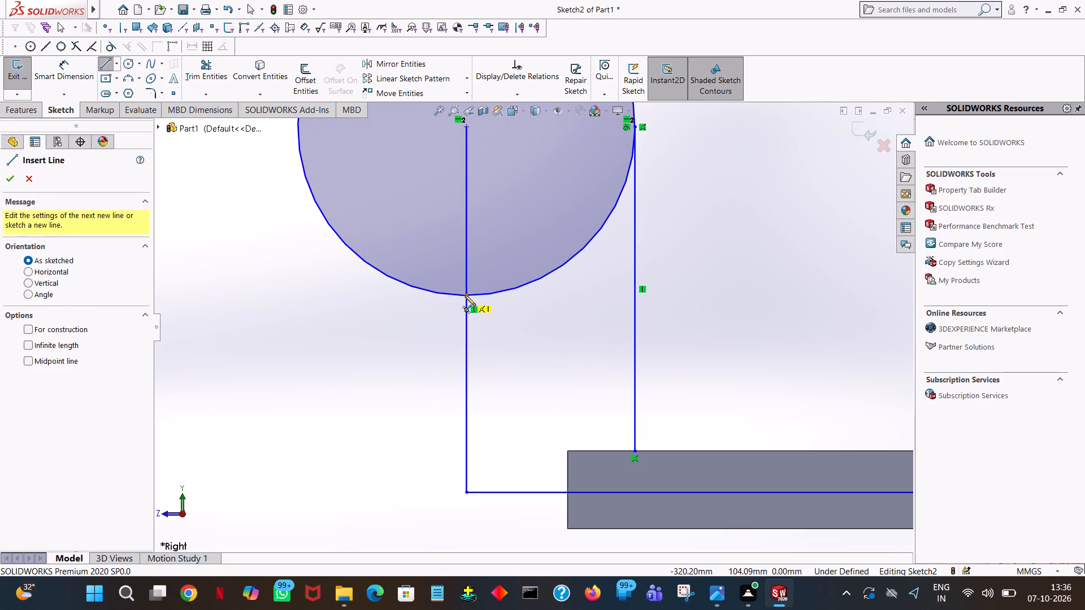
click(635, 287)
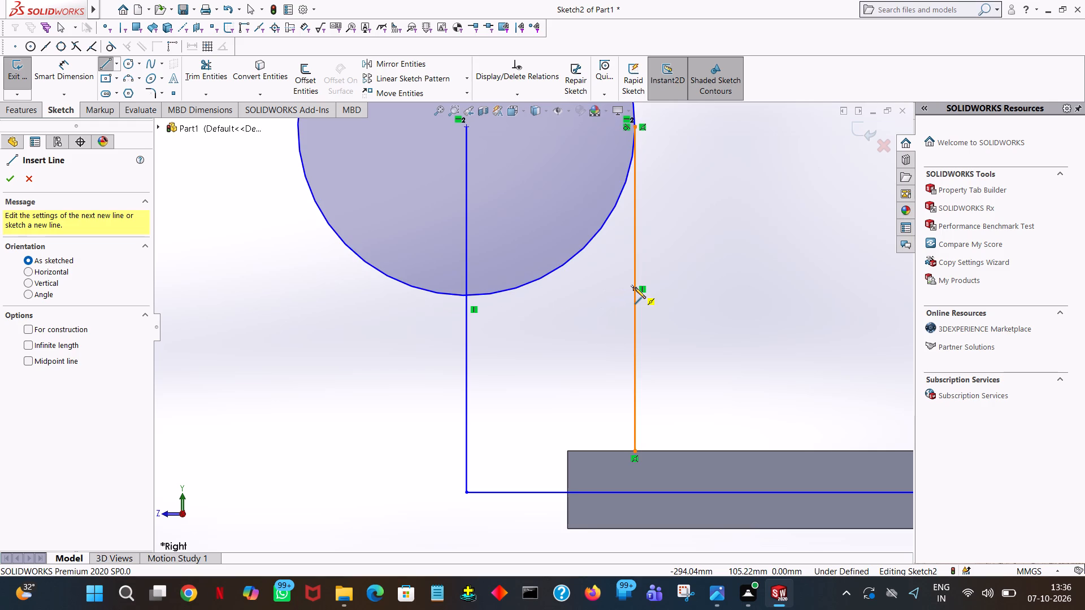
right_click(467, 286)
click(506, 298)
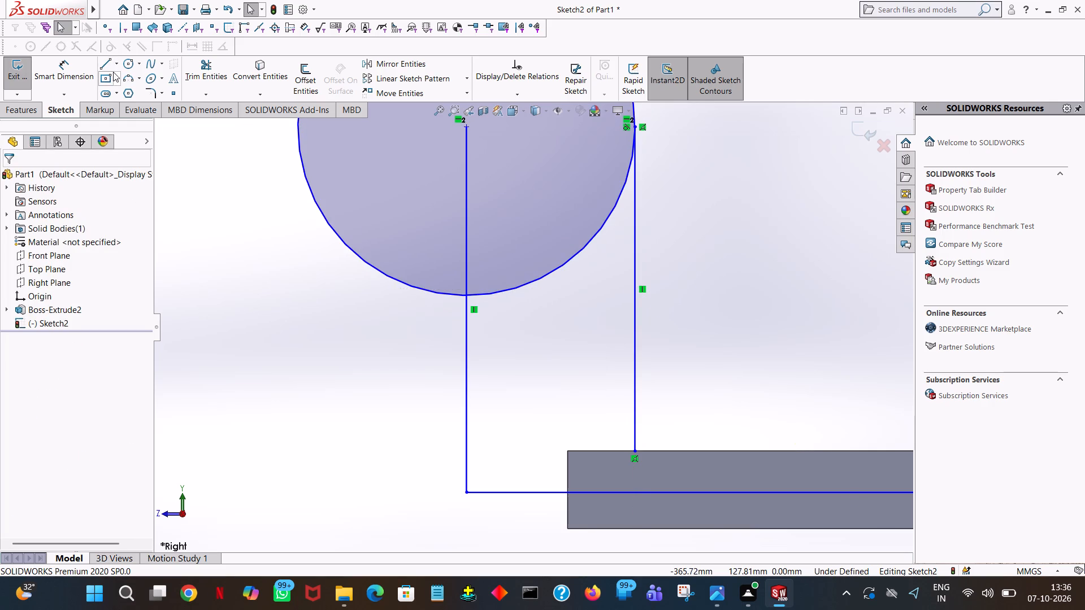
Draw a 12 mm horizontal line from the plate-side vertical line toward the circle's centre line, level with the circle's lowest point.
click(107, 63)
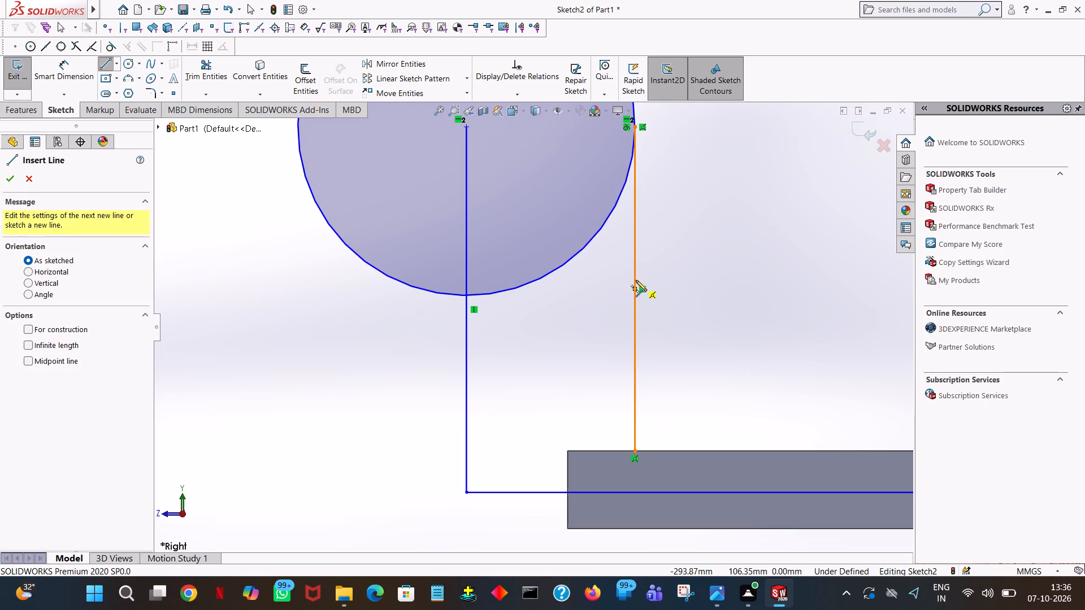
click(635, 294)
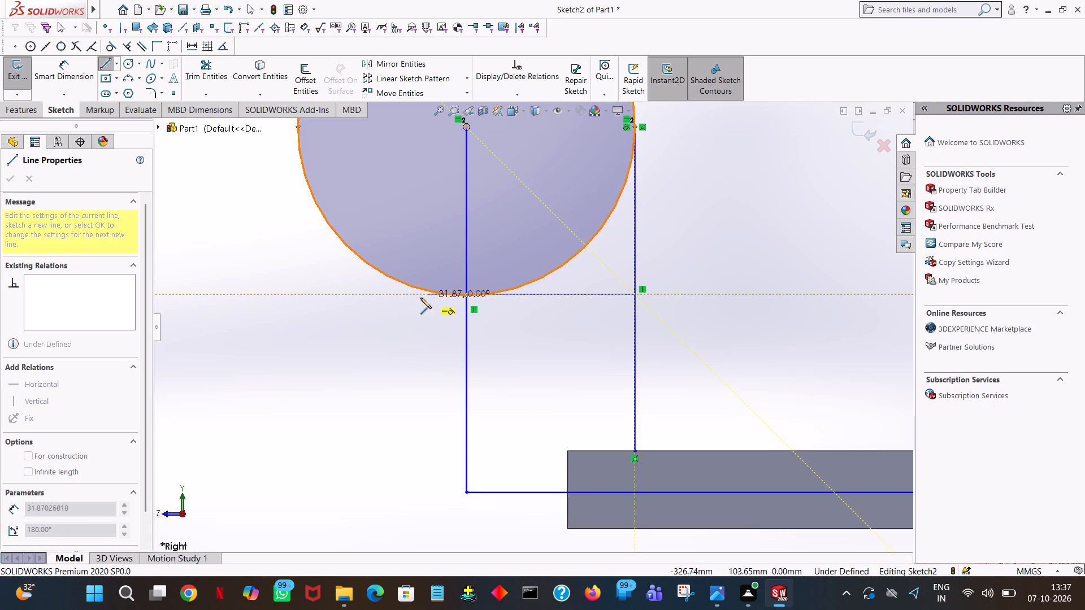
click(353, 293)
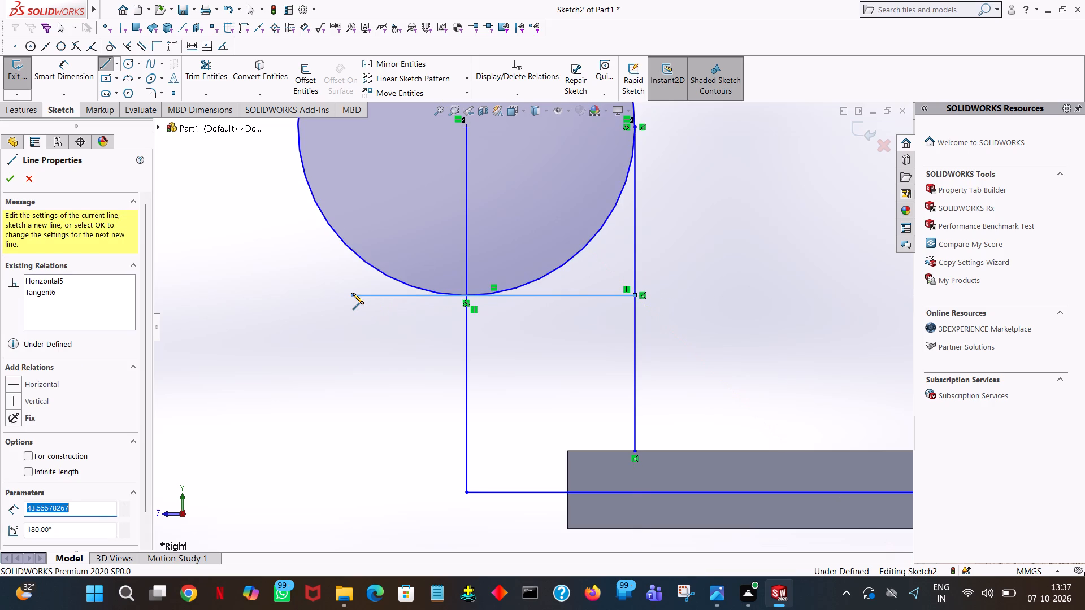
text(121)
key(Return)
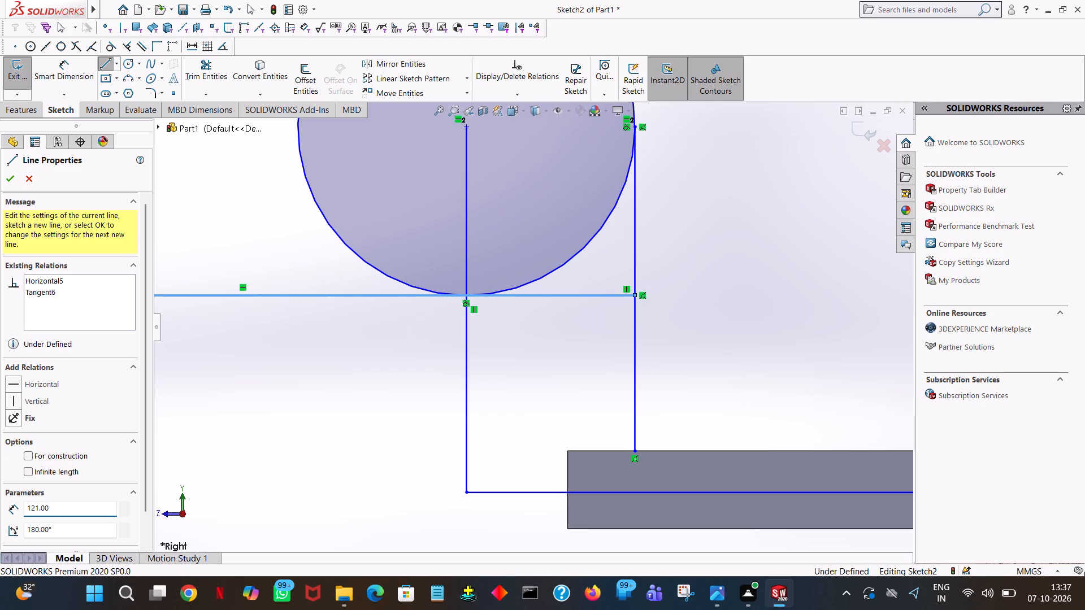
right_click(297, 326)
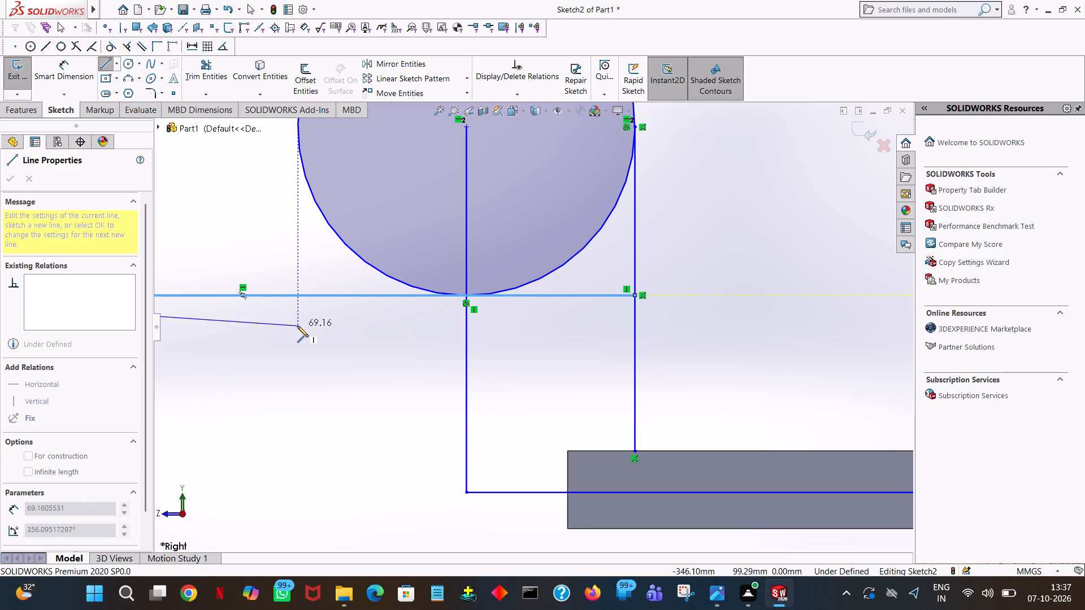
click(323, 337)
click(338, 293)
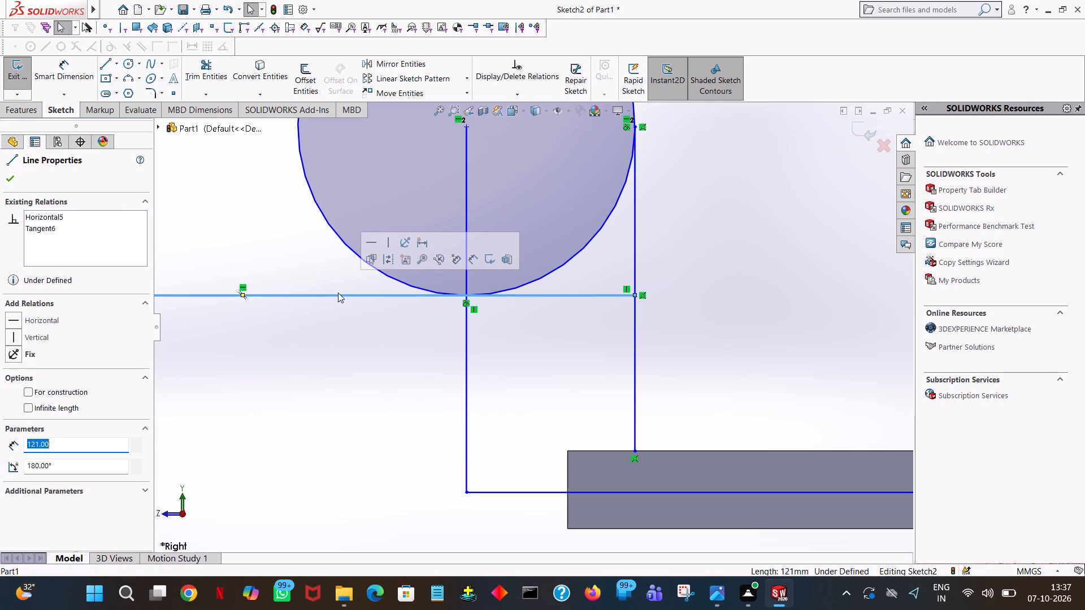
text(12)
key(Return)
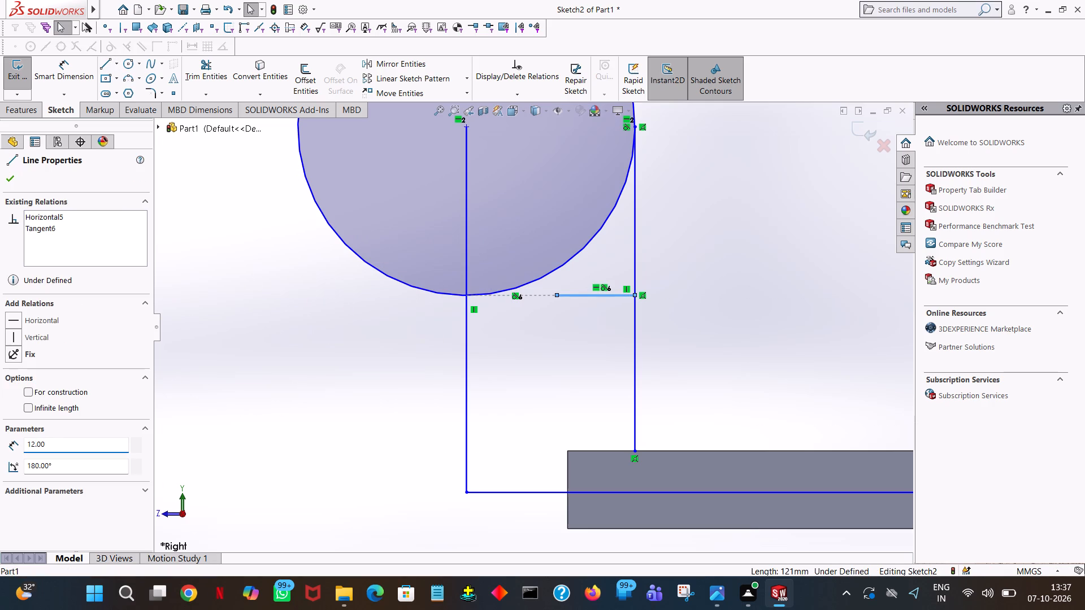
Draw a vertical line about 40 mm long from the circle through the 12 mm line's end, continued horizontally to the arm's lower end corner.
click(99, 65)
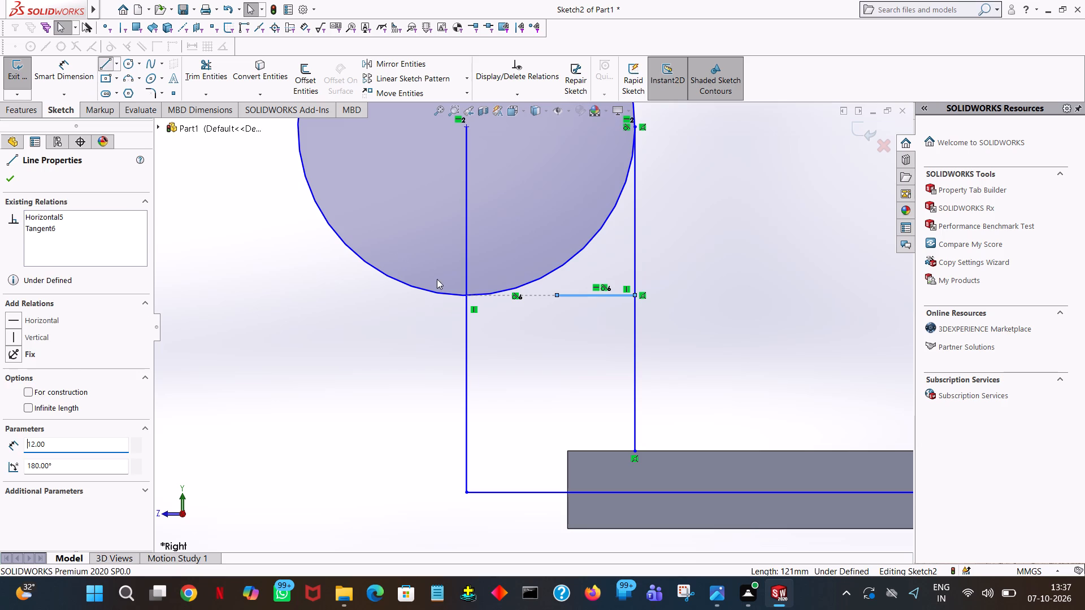
click(556, 269)
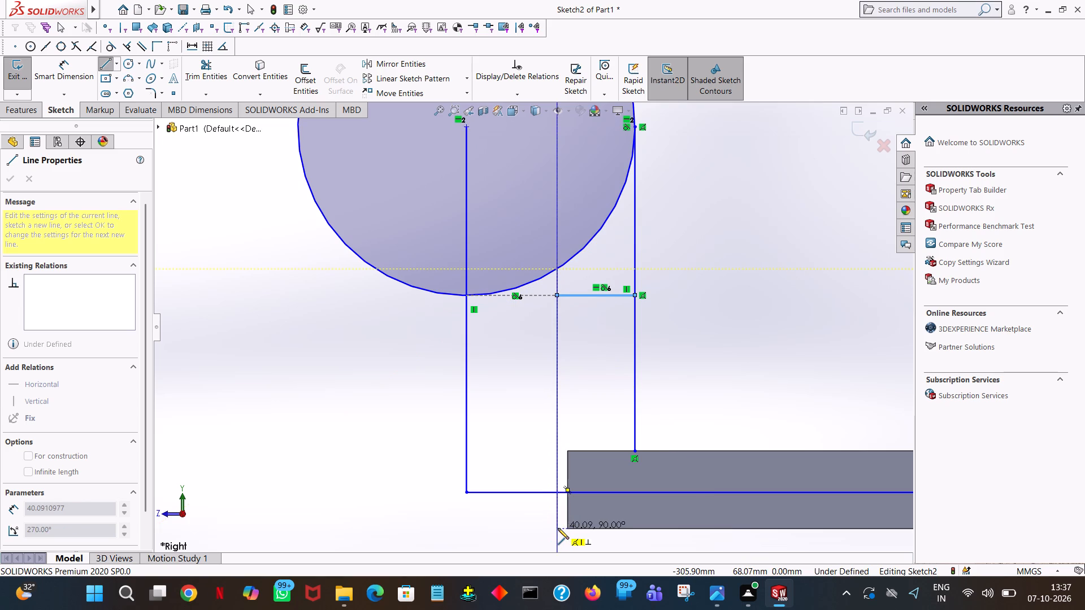
click(557, 527)
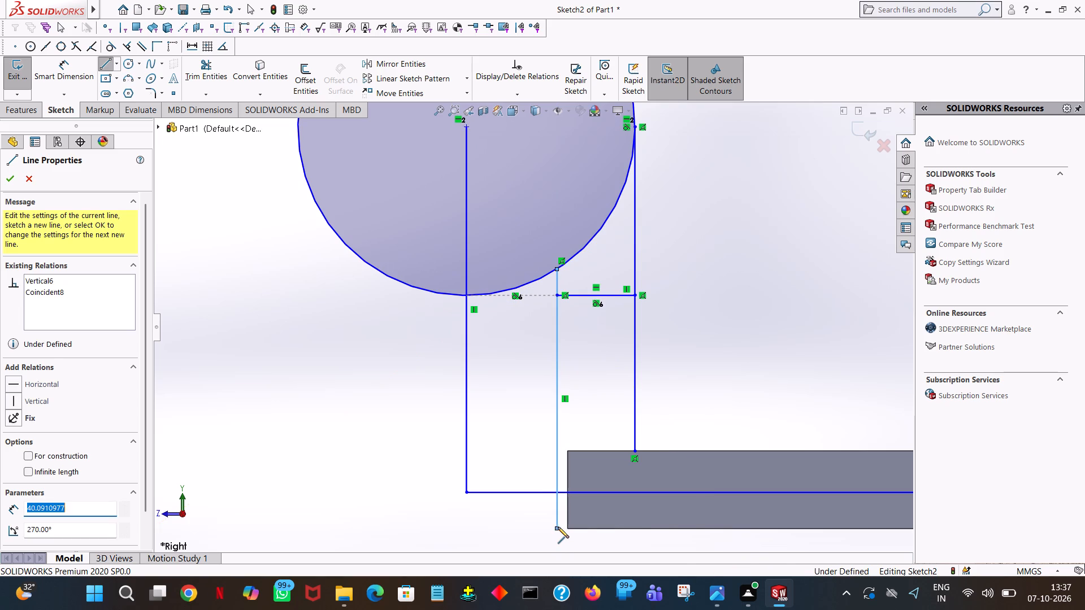
click(569, 530)
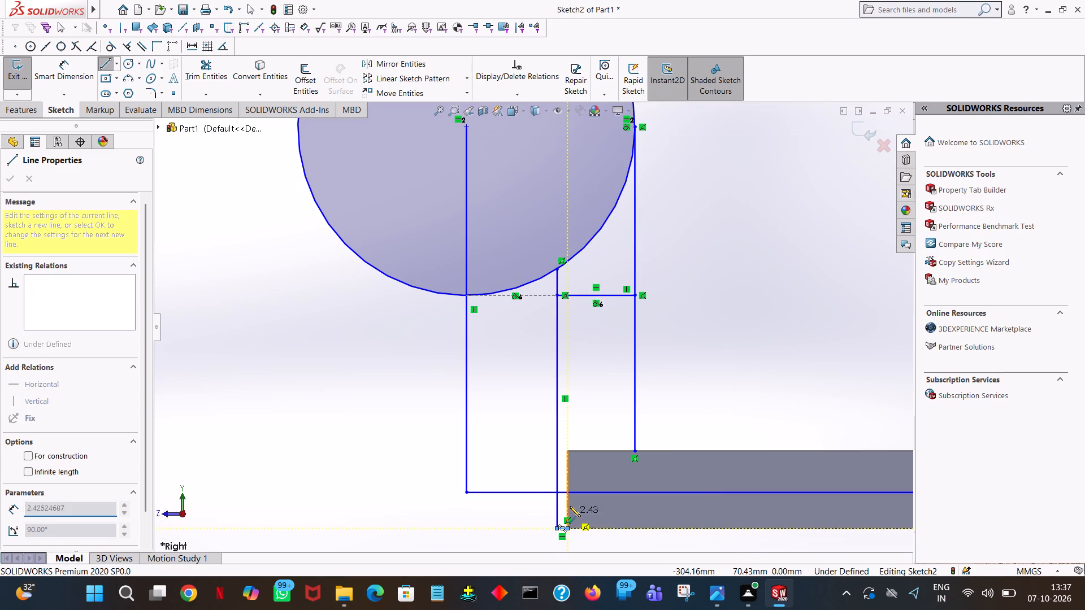
right_click(570, 506)
click(612, 464)
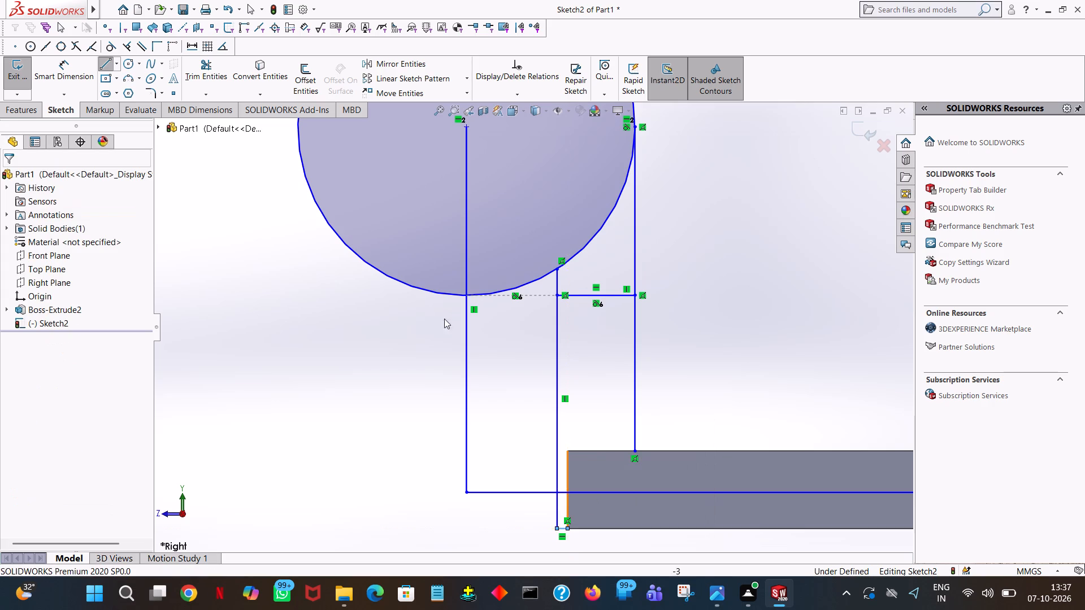
Trim away the 12 mm helper line, the vertical centre line below the circle's centre and the 300 mm line along the arm.
click(213, 70)
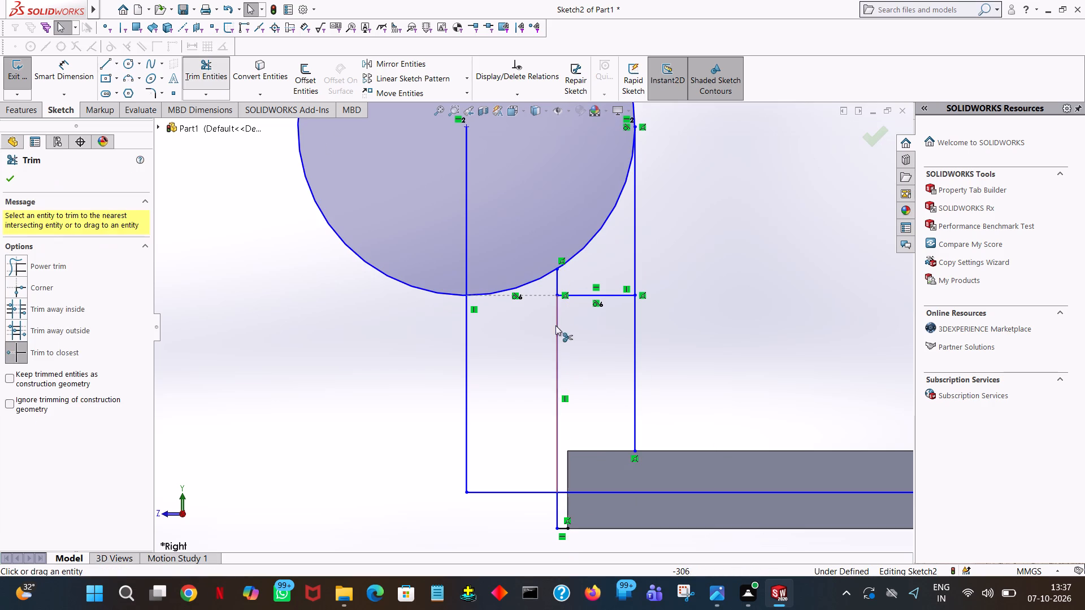
click(597, 298)
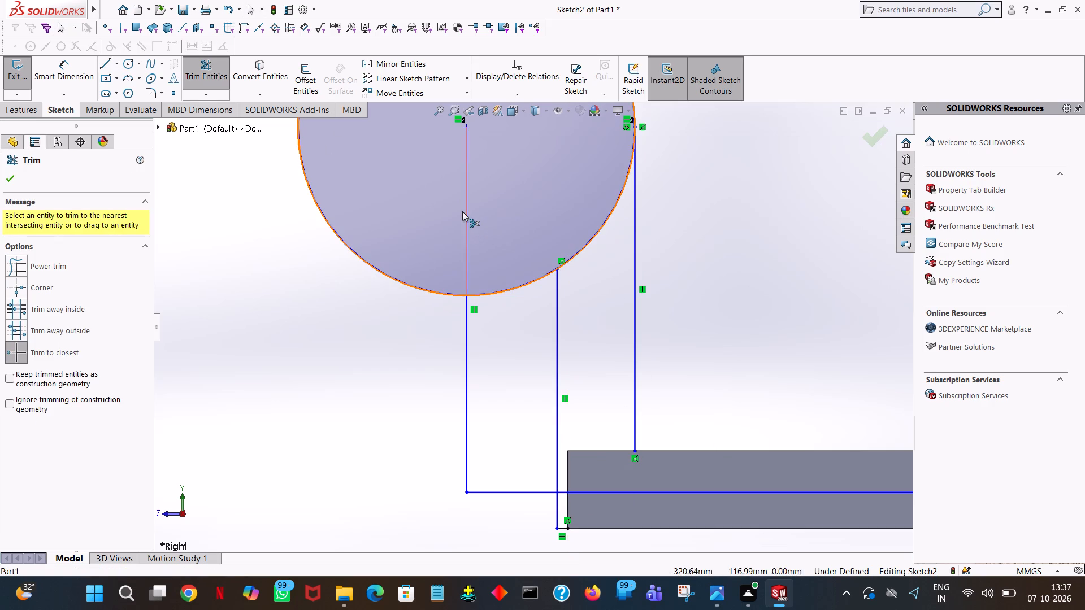
click(462, 211)
click(467, 245)
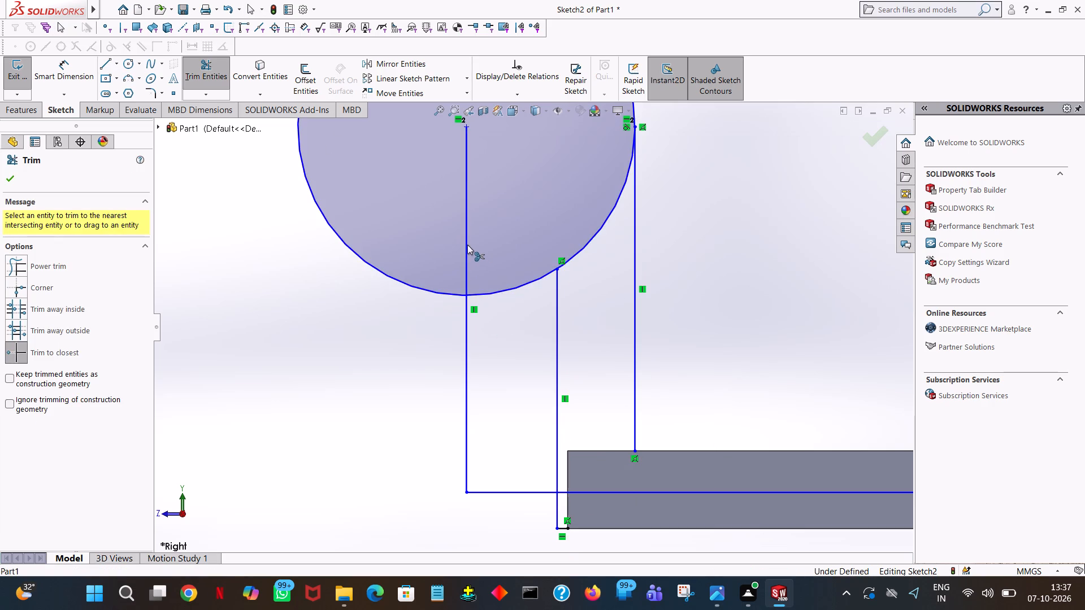
click(470, 347)
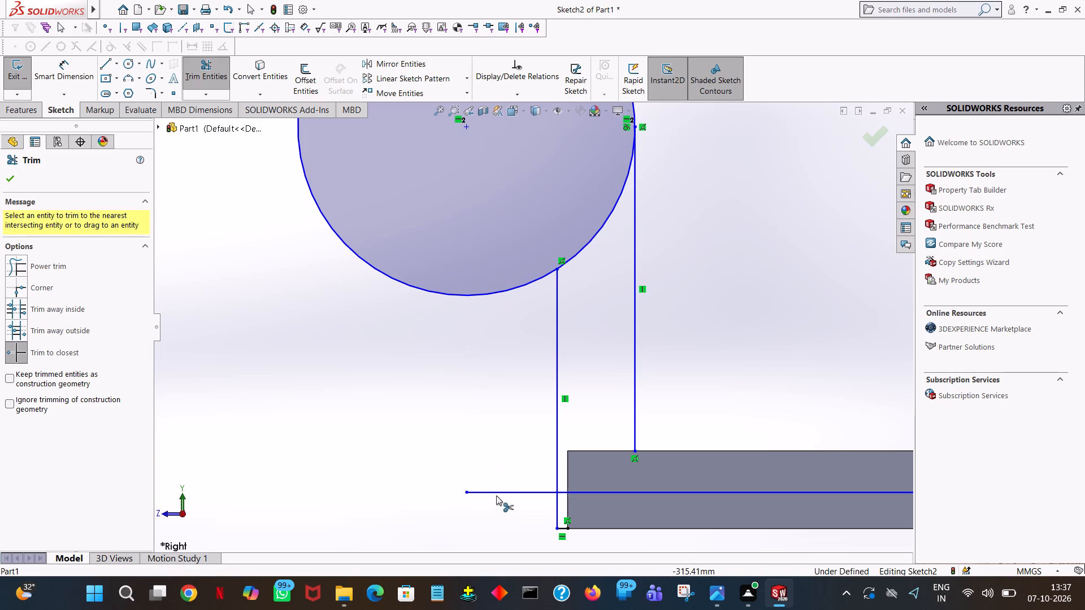
click(496, 495)
click(604, 493)
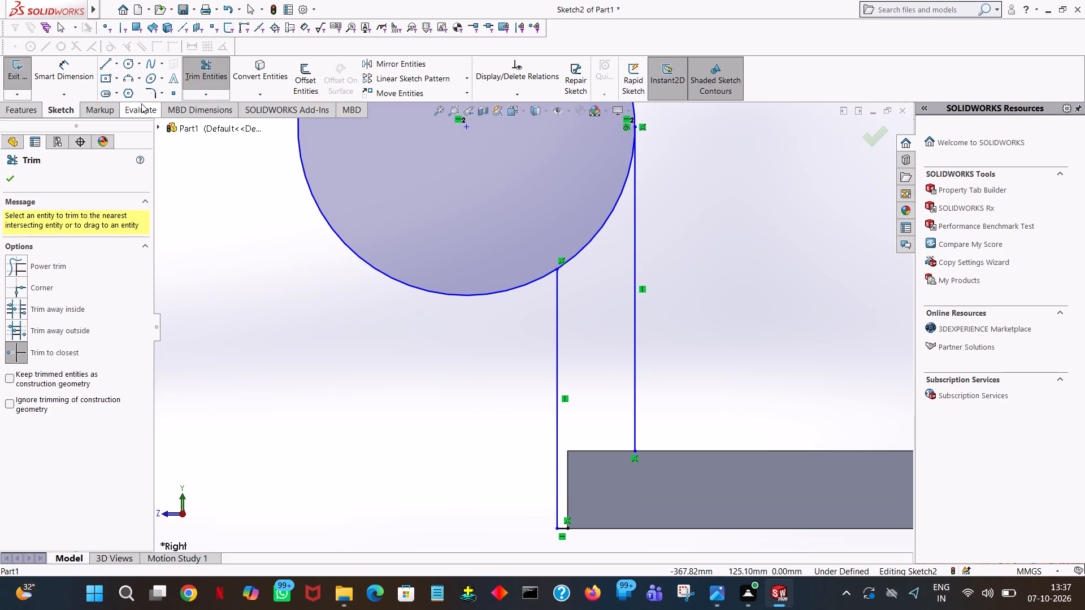
Set the sketch fillet radius to 5 mm and try to fillet where the outer vertical line meets the circle.
click(153, 94)
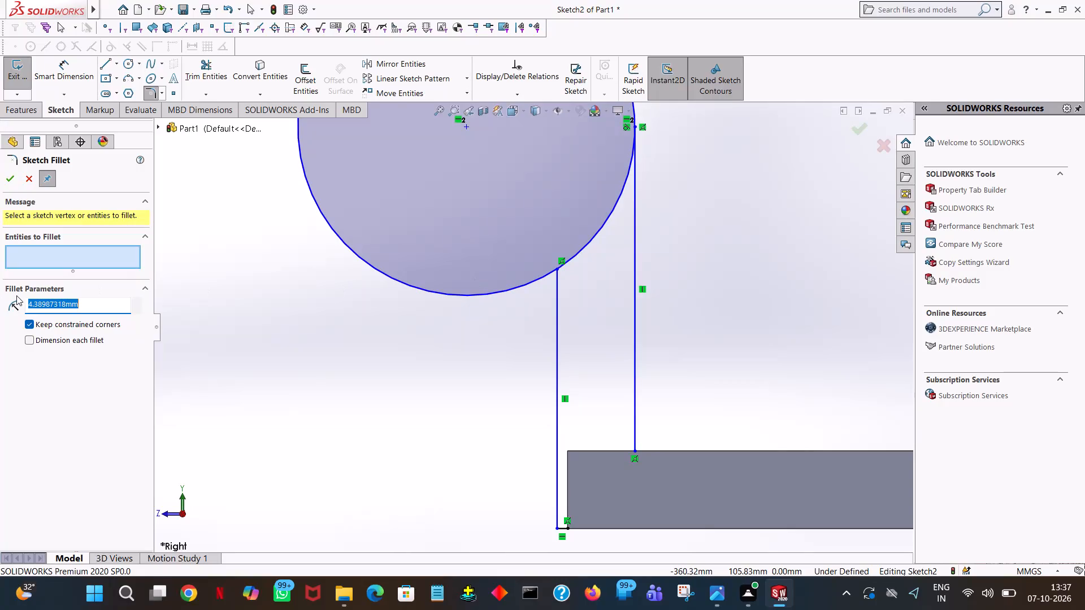
key(5)
click(350, 370)
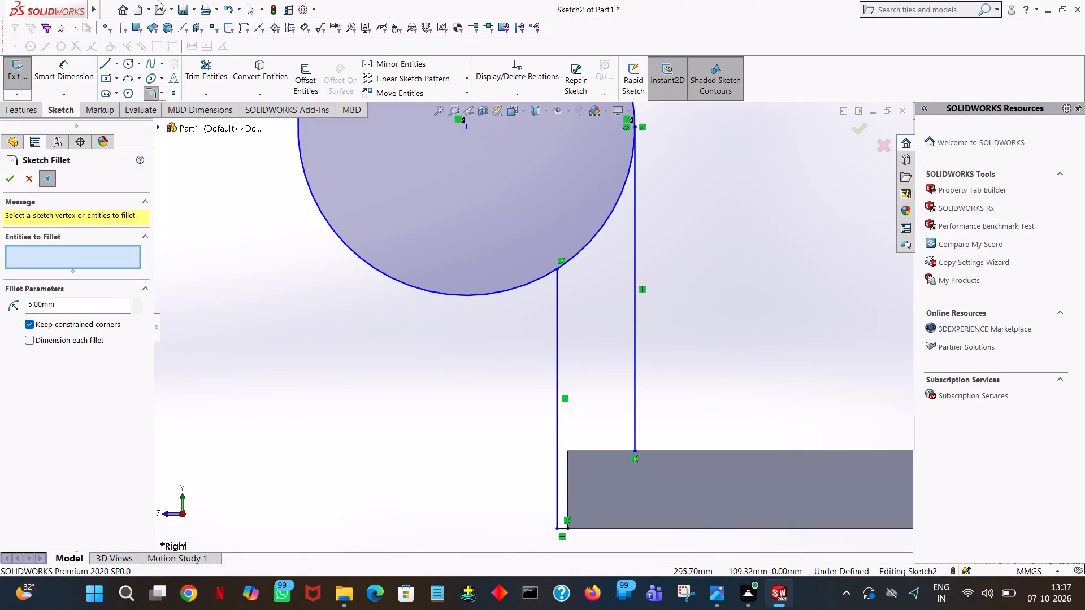
click(555, 268)
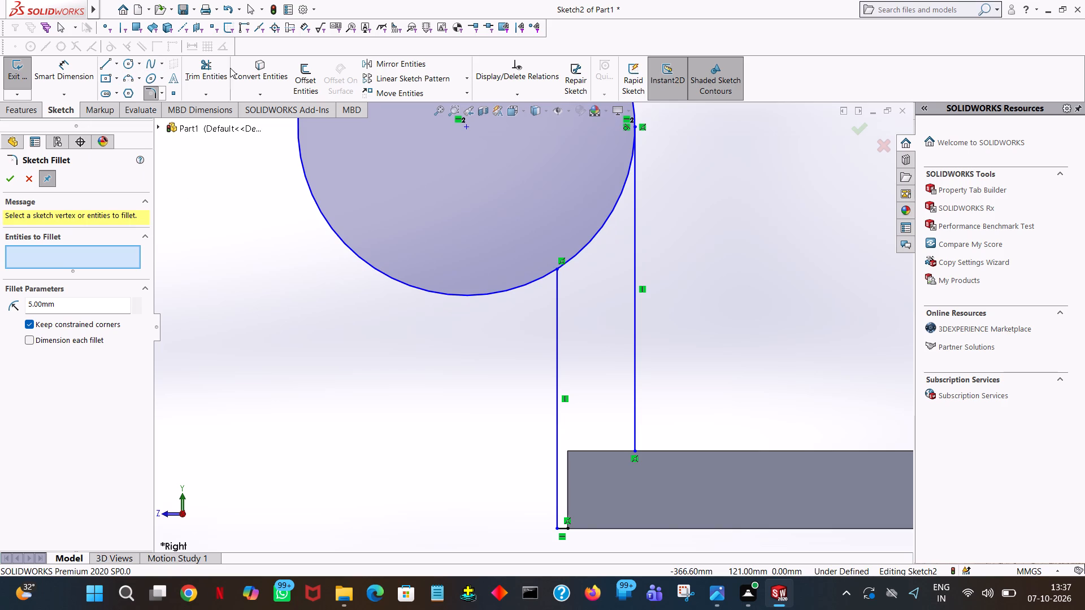
Trim away the circle's arc between the two vertical lines.
click(205, 67)
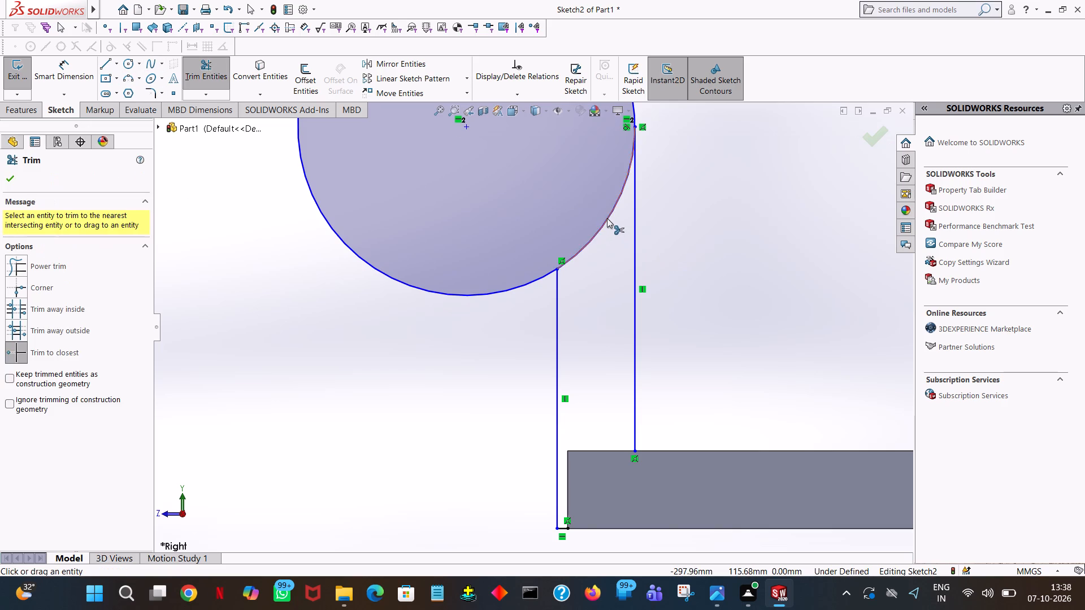
click(607, 218)
Apply the 5 mm sketch fillet to the corner between the circle's arc and the outer vertical line.
click(148, 91)
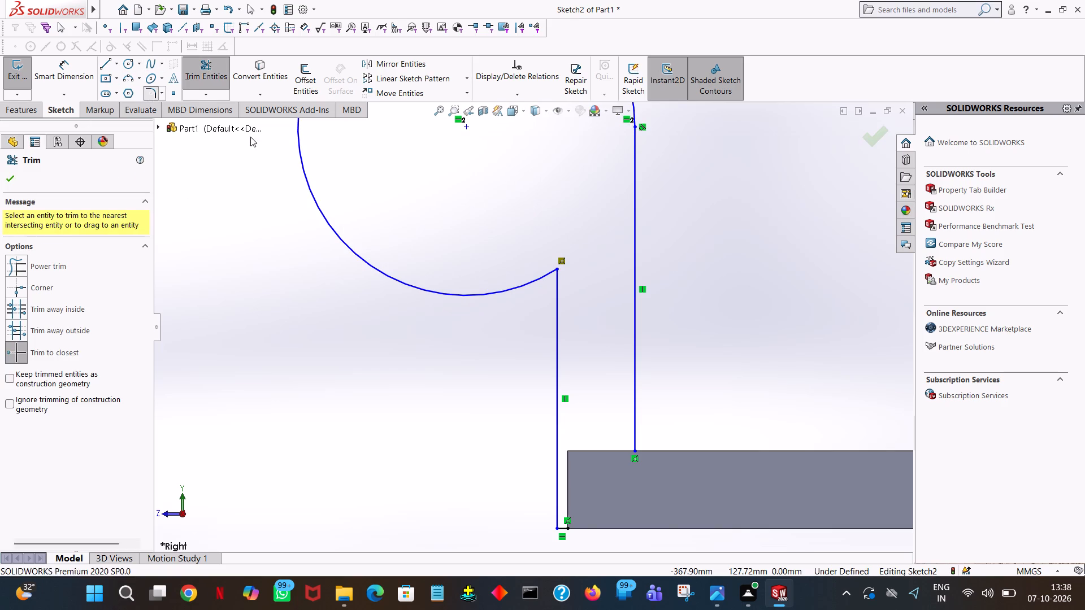
click(554, 271)
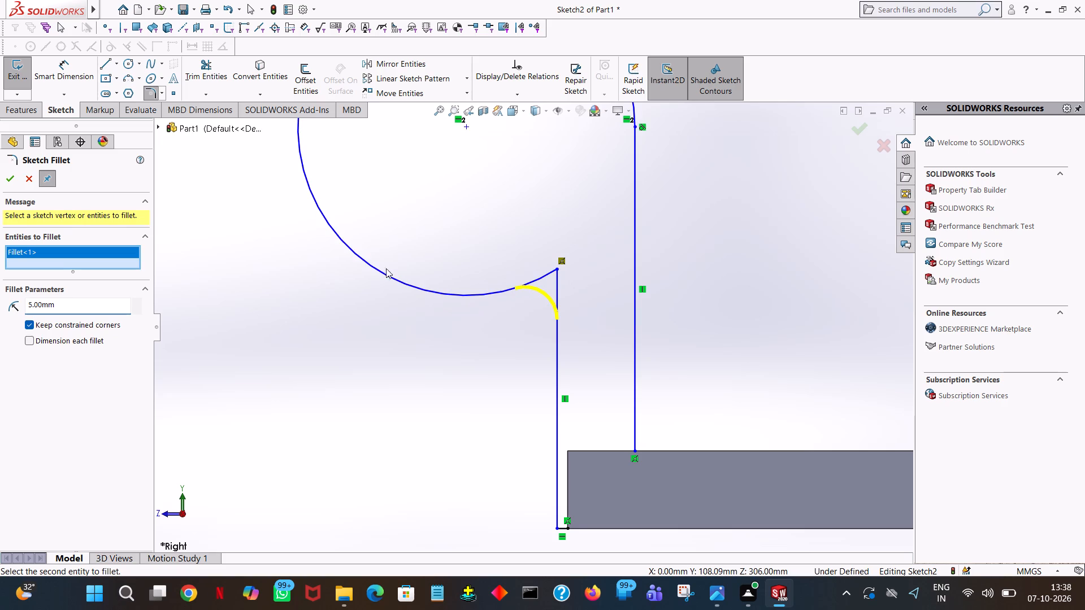
click(2, 179)
ctrl+scroll(275, 229, down, 5)
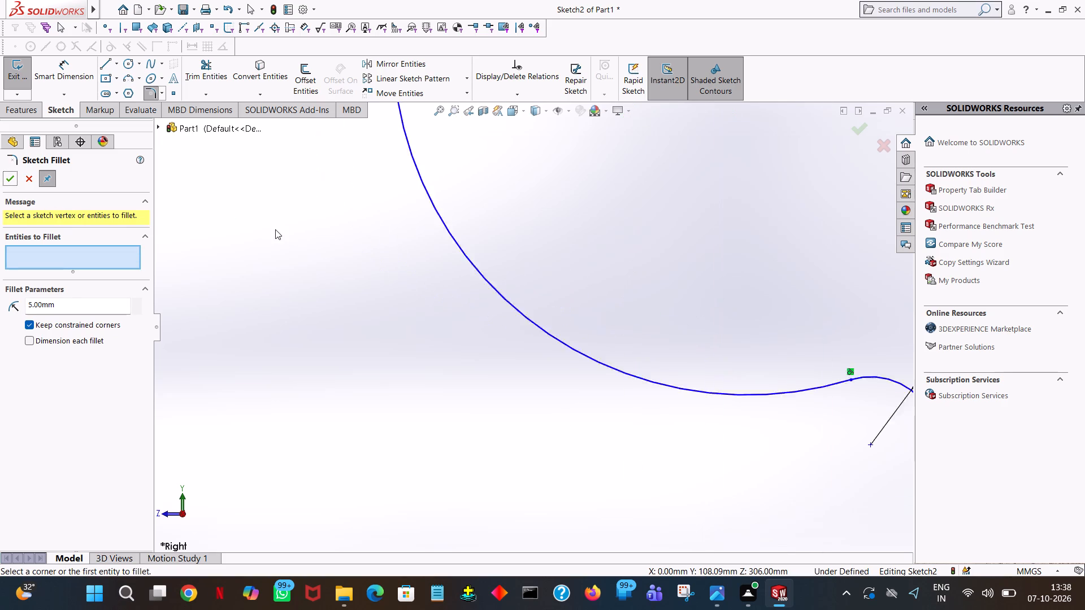
ctrl+scroll(275, 229, down, 1)
ctrl+scroll(290, 234, up, 12)
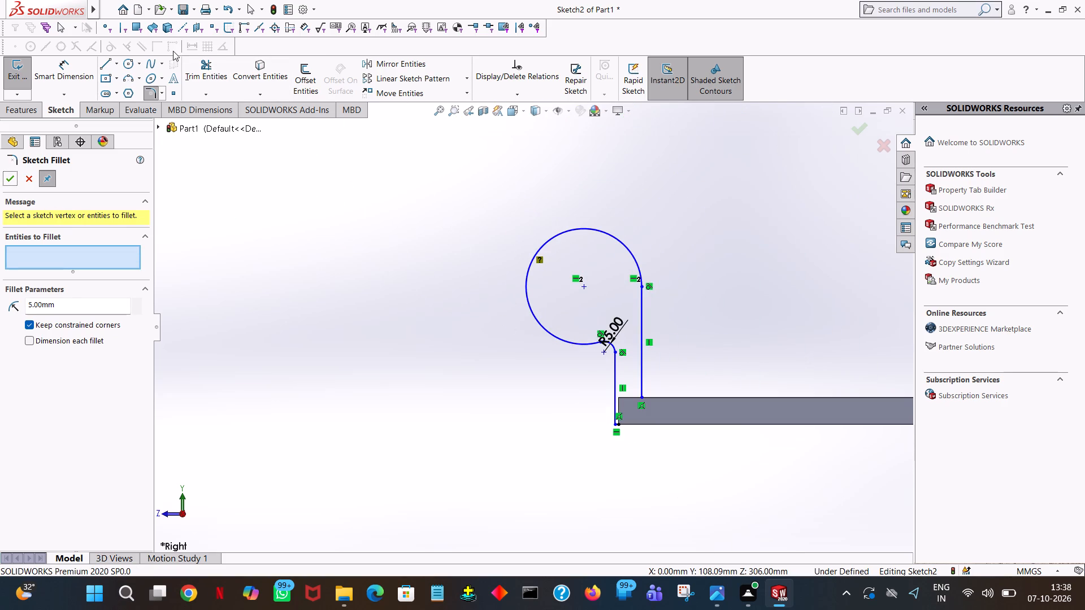
Close the profile with a vertical line up the arm's end face and a horizontal line about 10 mm long along its top edge.
click(99, 70)
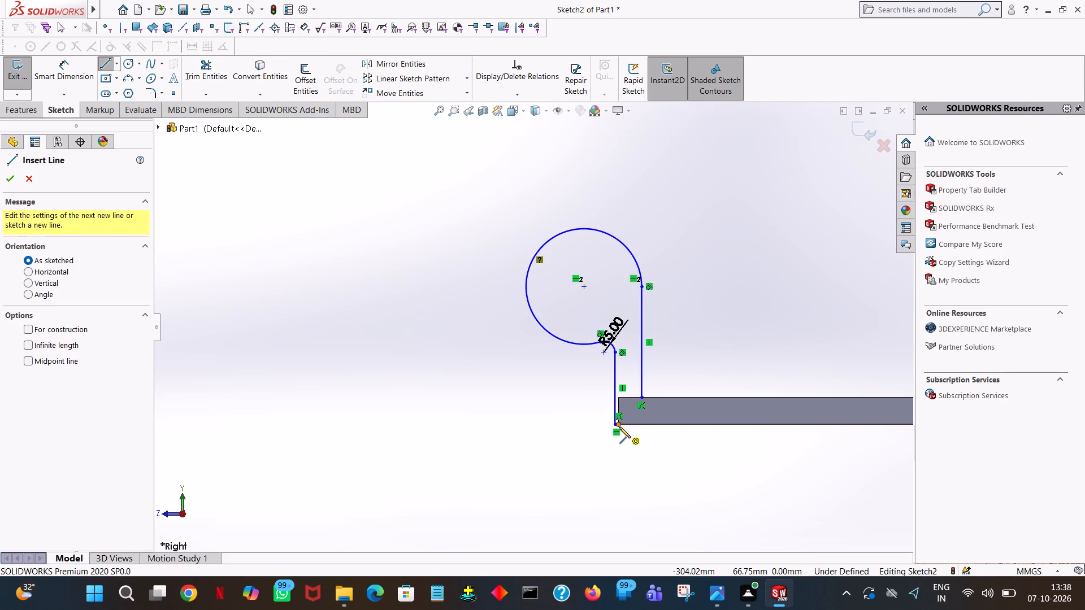
click(619, 427)
click(618, 398)
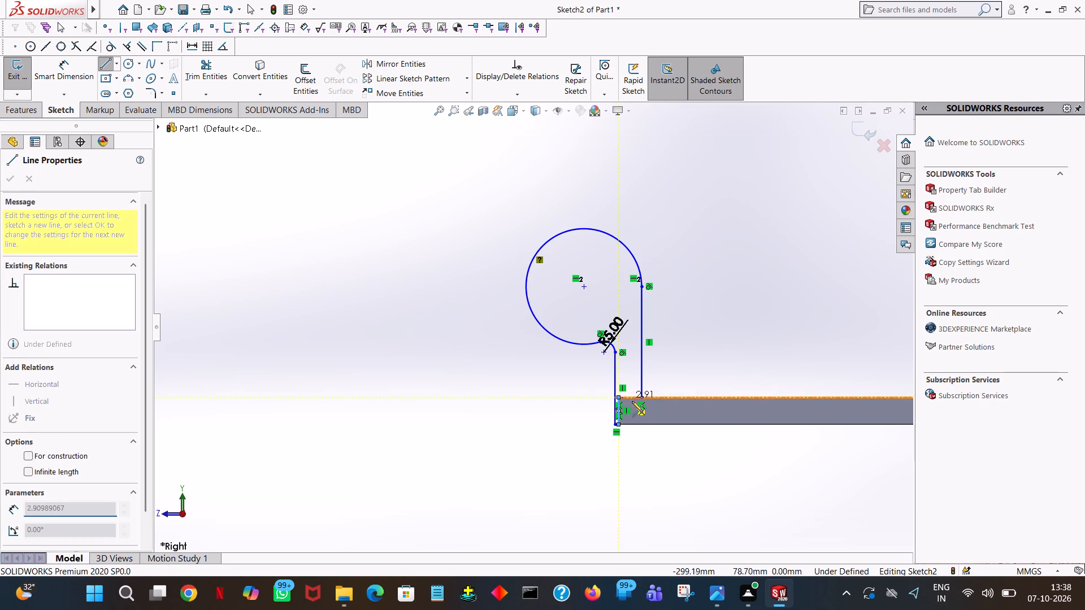
click(641, 398)
right_click(641, 398)
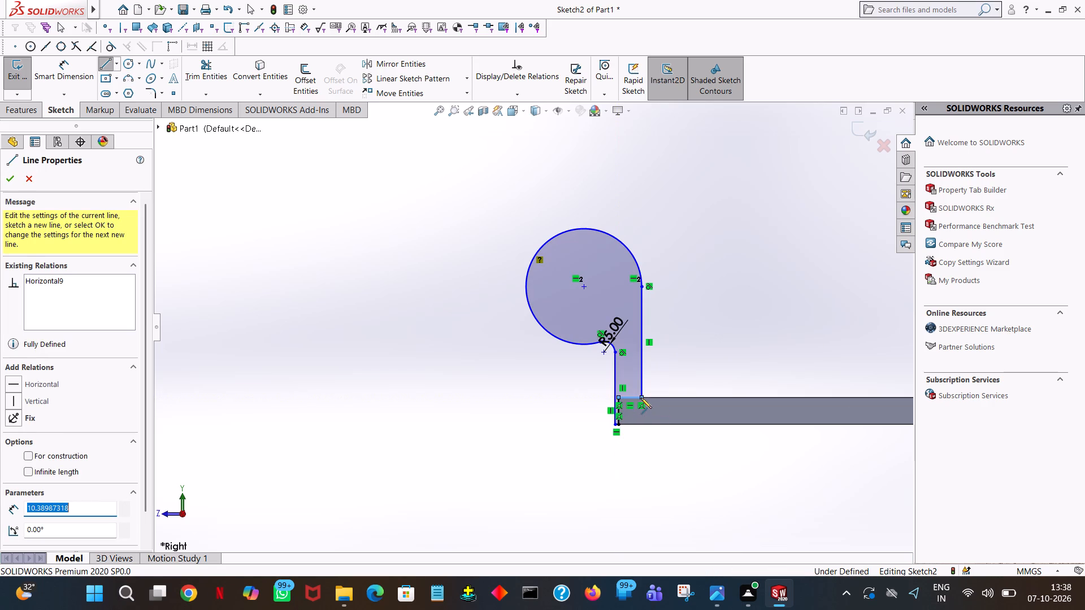
click(655, 401)
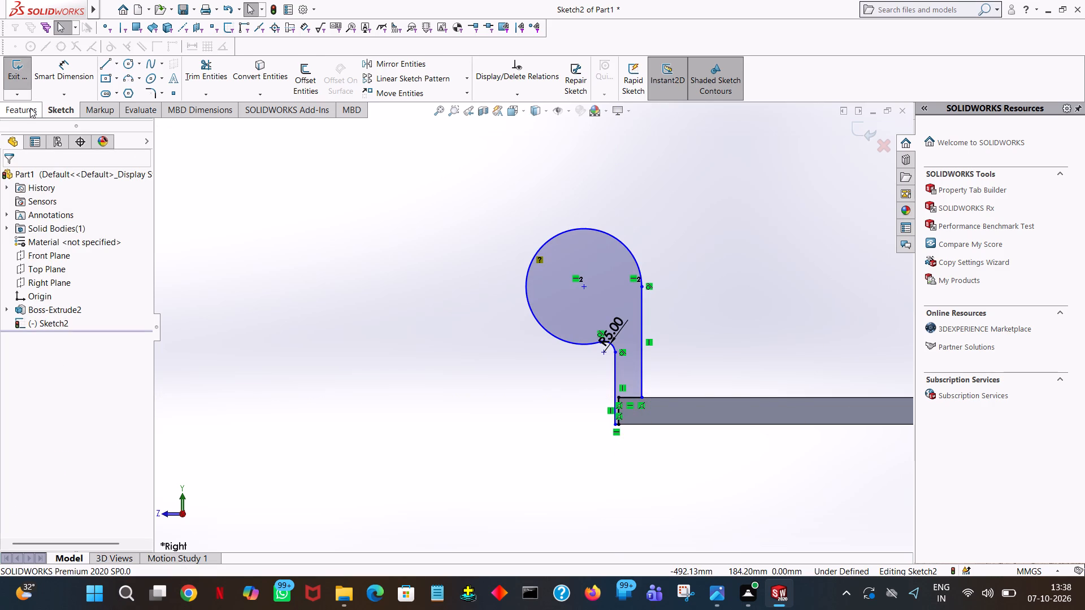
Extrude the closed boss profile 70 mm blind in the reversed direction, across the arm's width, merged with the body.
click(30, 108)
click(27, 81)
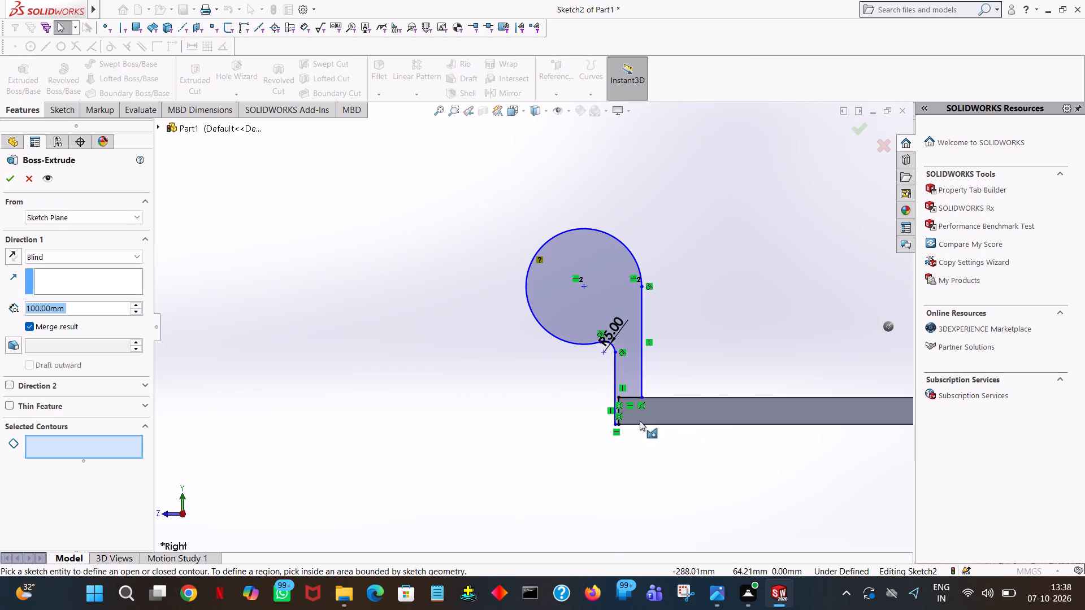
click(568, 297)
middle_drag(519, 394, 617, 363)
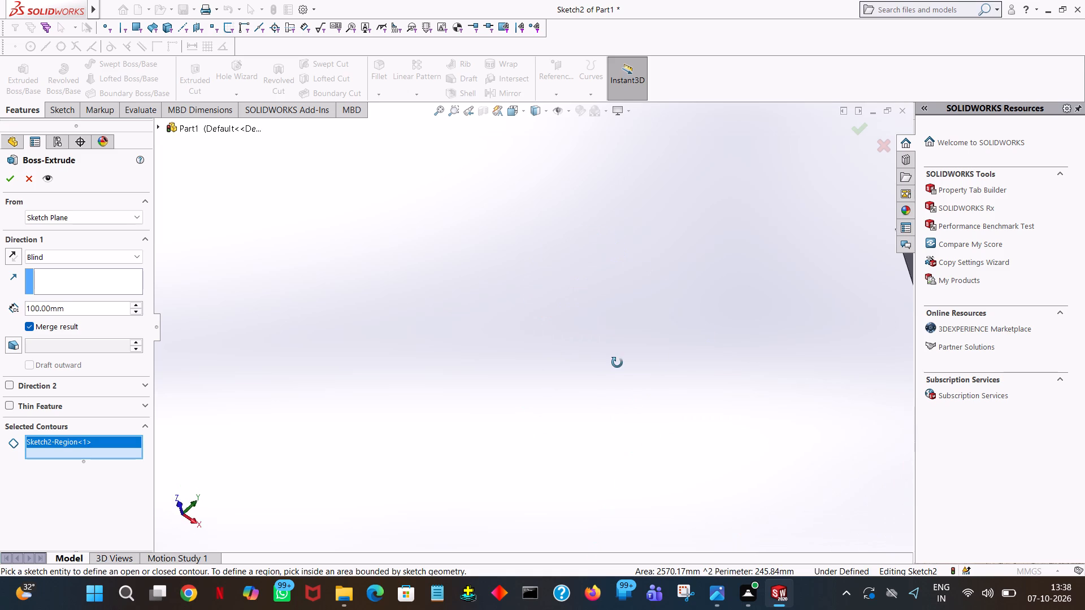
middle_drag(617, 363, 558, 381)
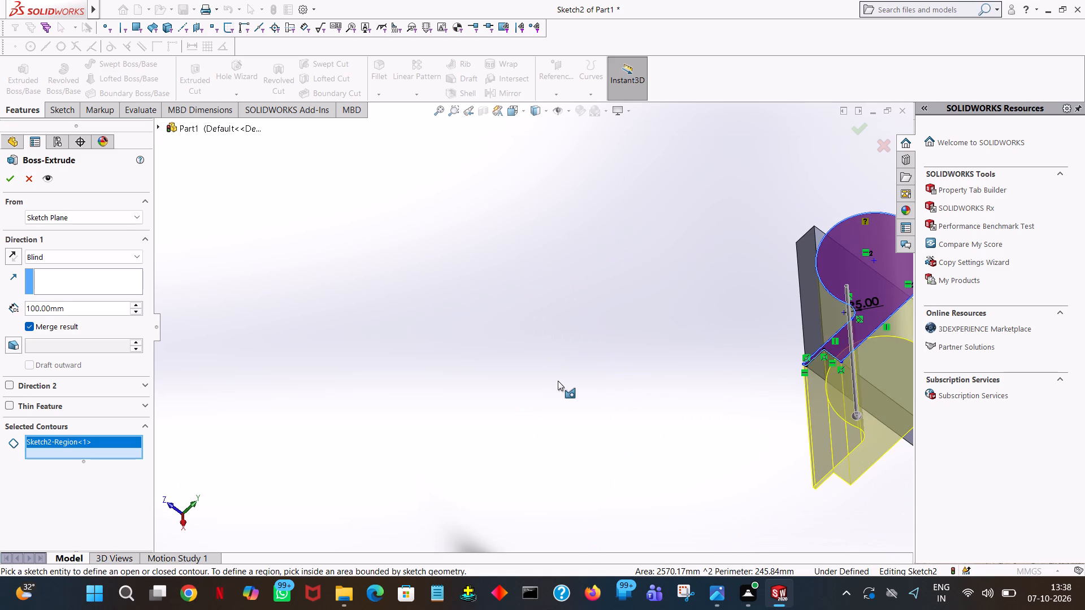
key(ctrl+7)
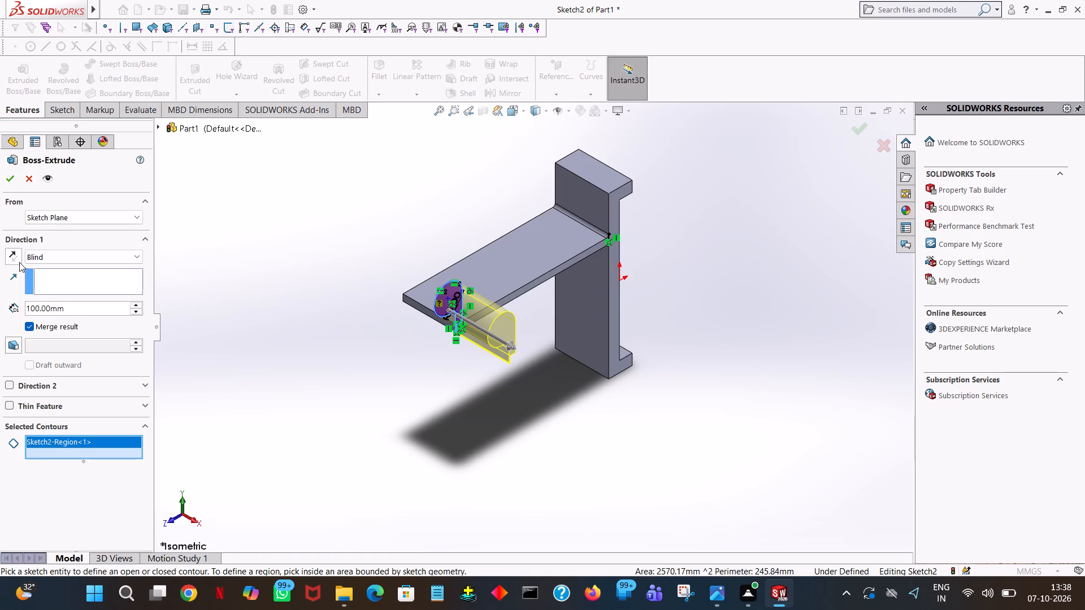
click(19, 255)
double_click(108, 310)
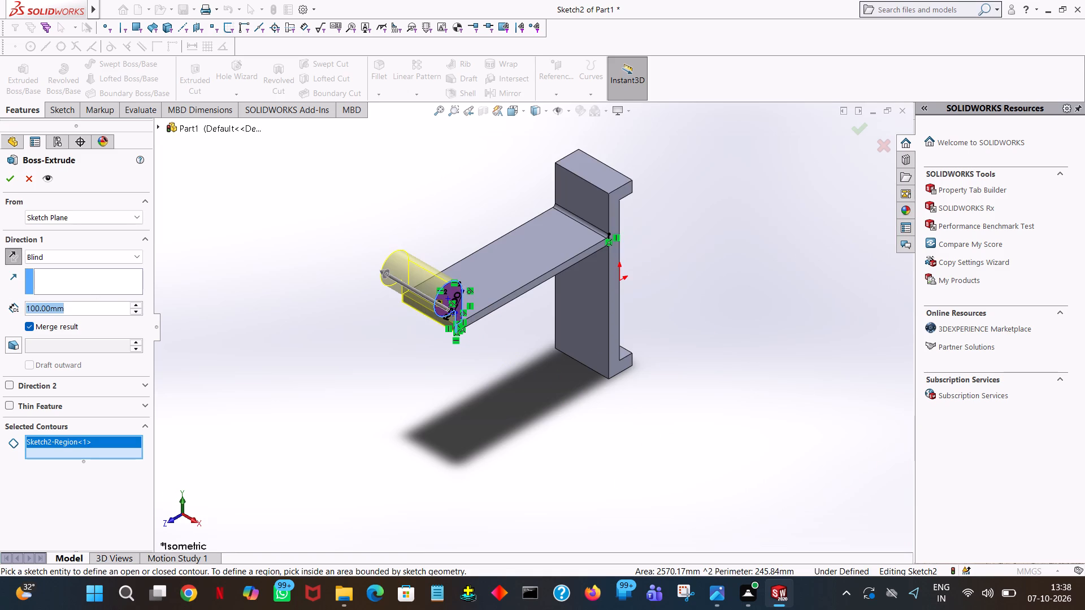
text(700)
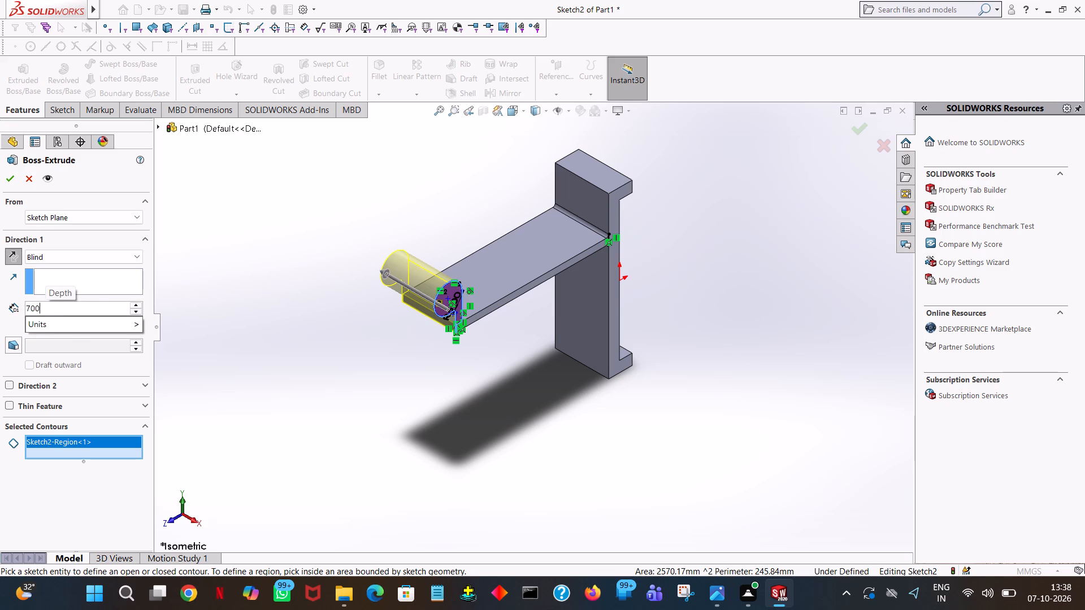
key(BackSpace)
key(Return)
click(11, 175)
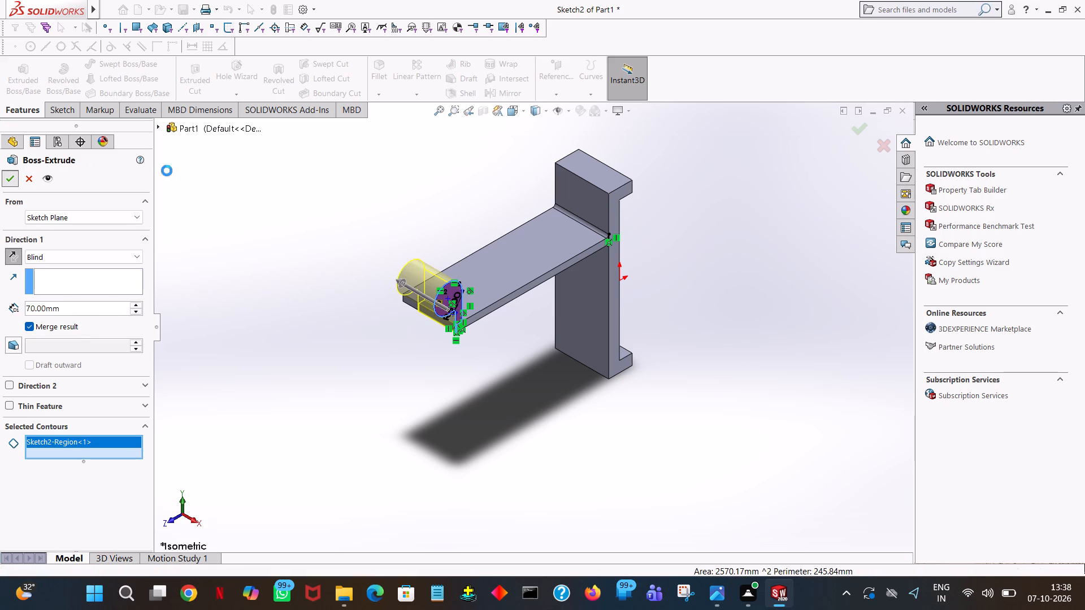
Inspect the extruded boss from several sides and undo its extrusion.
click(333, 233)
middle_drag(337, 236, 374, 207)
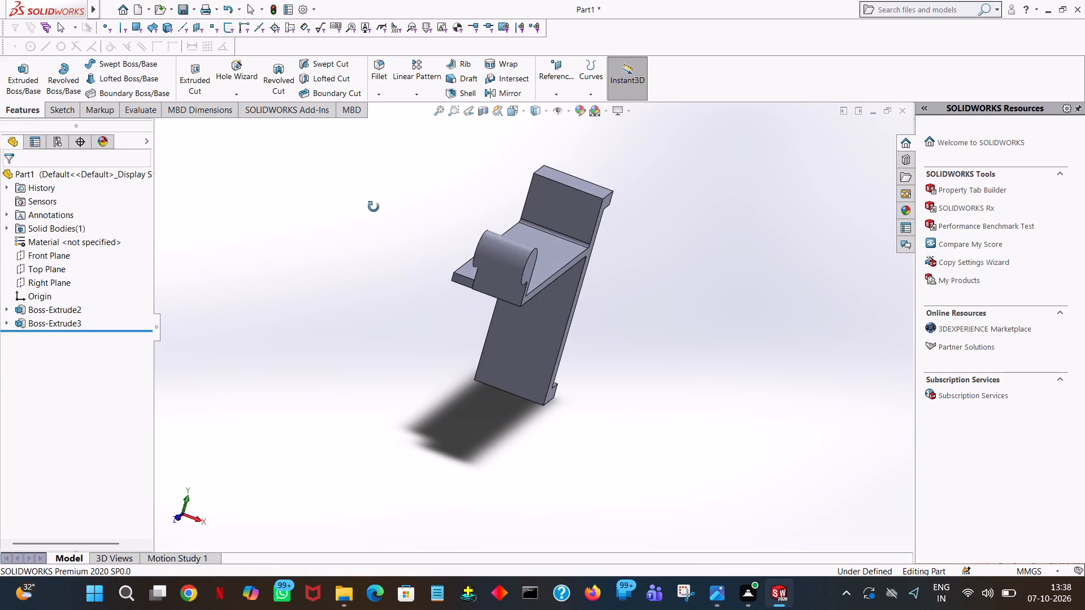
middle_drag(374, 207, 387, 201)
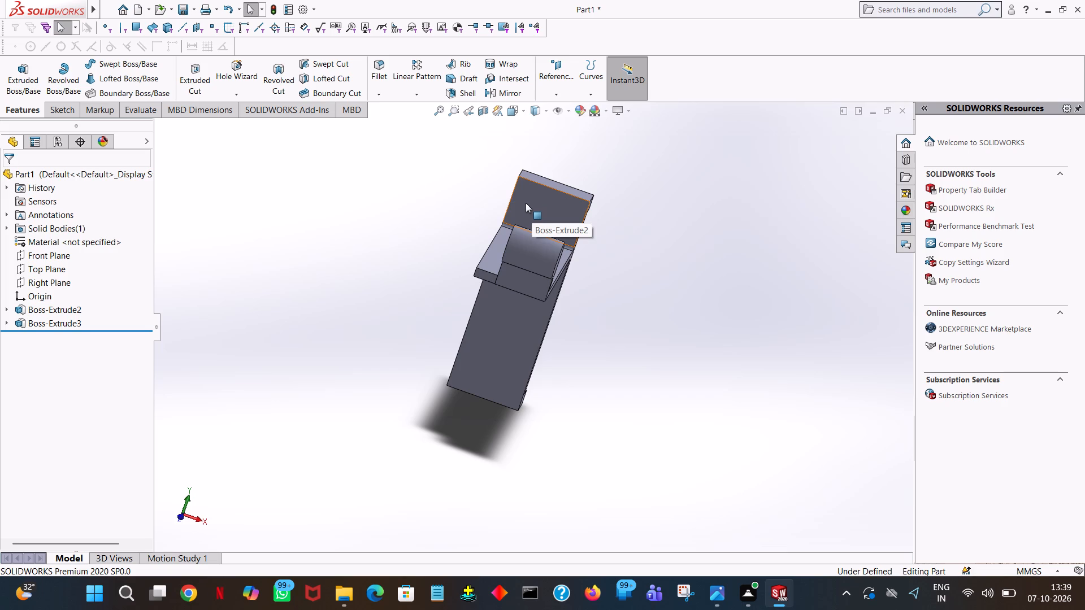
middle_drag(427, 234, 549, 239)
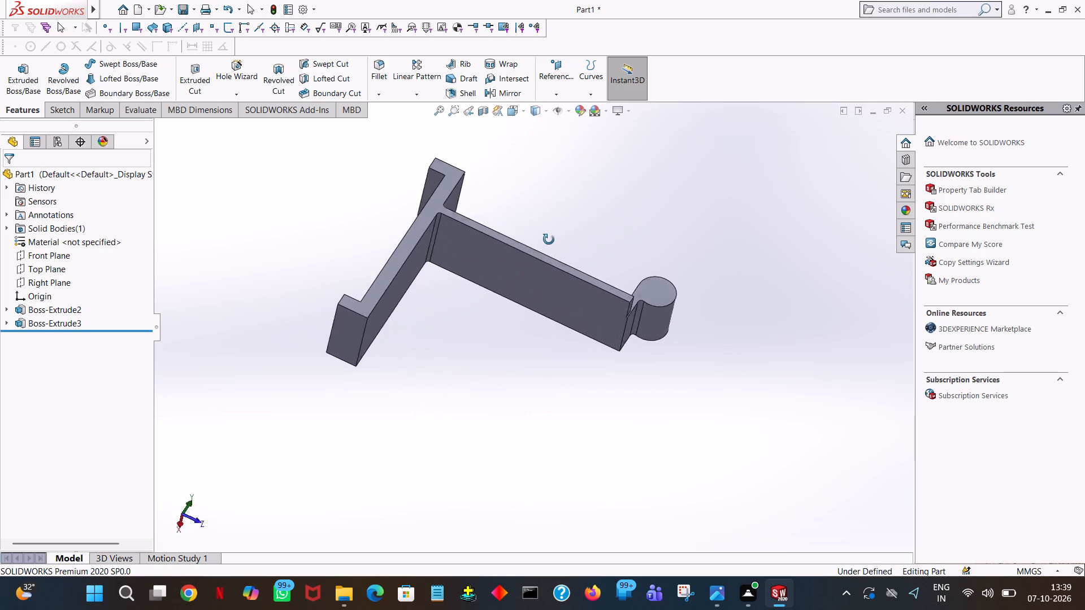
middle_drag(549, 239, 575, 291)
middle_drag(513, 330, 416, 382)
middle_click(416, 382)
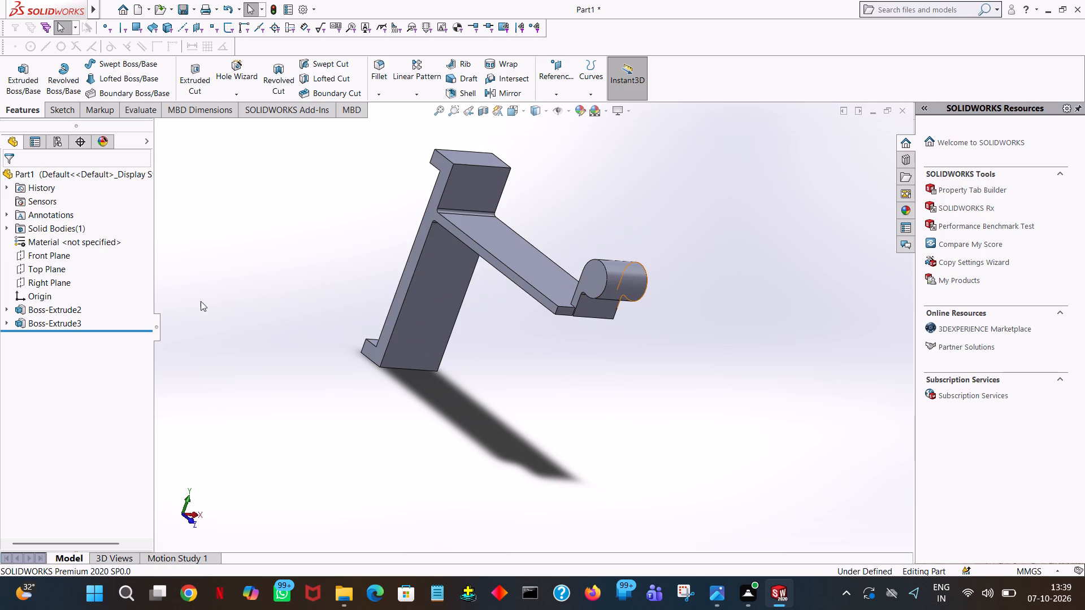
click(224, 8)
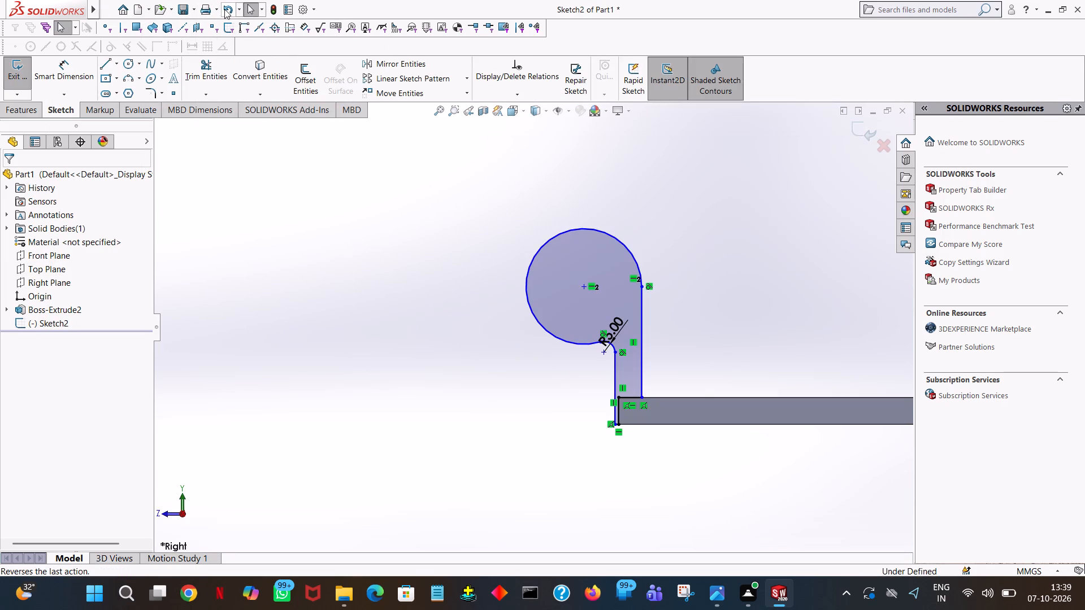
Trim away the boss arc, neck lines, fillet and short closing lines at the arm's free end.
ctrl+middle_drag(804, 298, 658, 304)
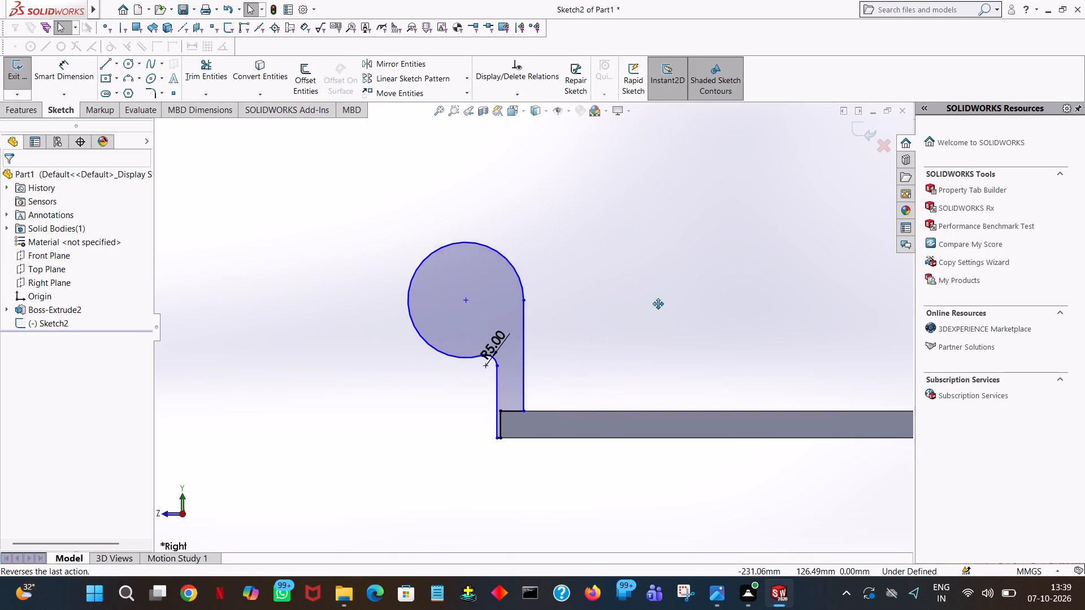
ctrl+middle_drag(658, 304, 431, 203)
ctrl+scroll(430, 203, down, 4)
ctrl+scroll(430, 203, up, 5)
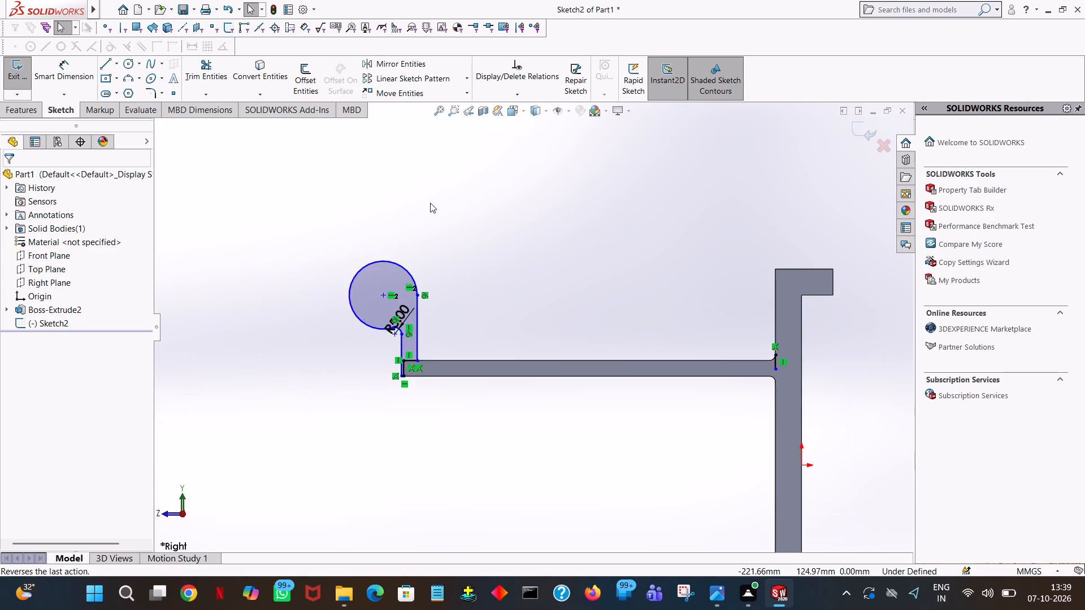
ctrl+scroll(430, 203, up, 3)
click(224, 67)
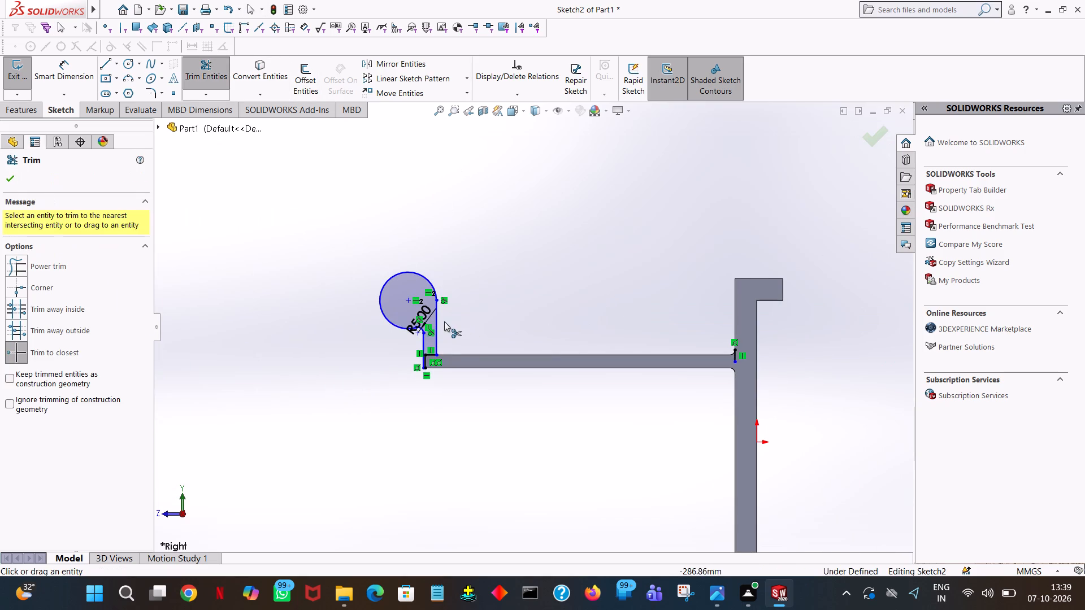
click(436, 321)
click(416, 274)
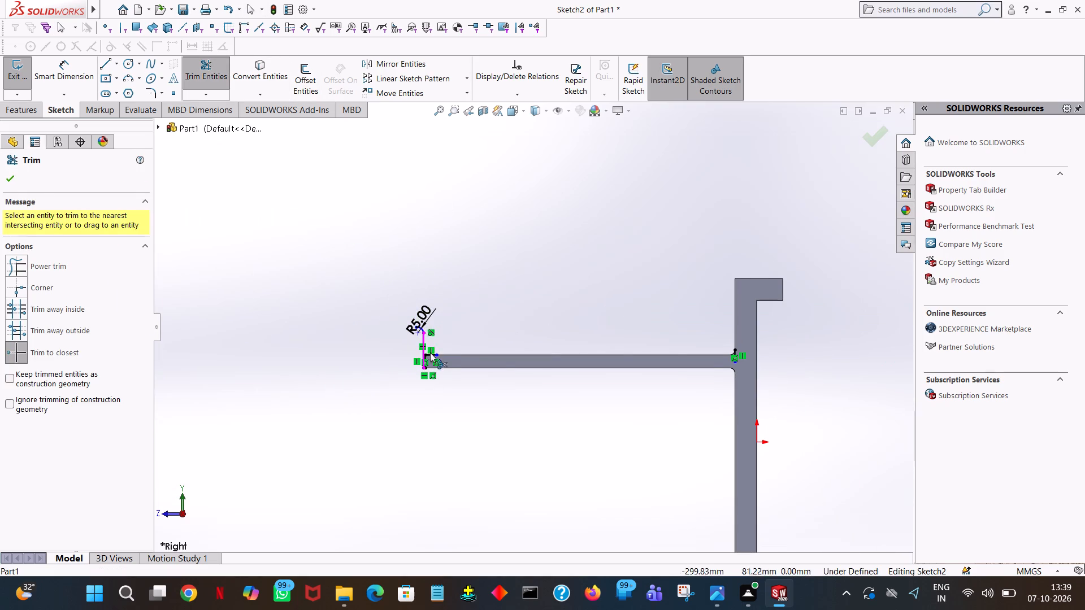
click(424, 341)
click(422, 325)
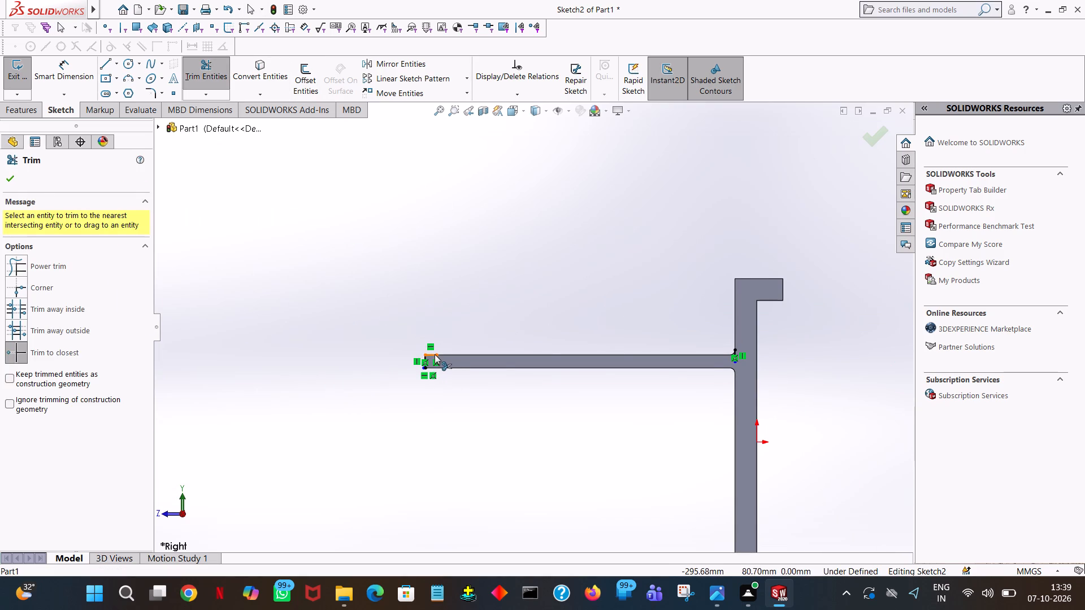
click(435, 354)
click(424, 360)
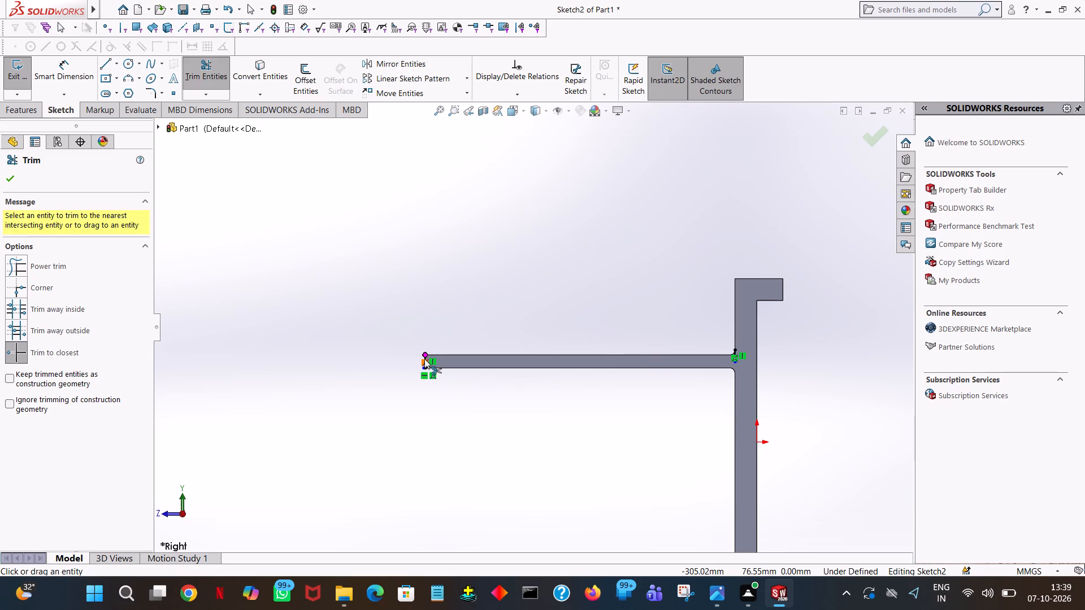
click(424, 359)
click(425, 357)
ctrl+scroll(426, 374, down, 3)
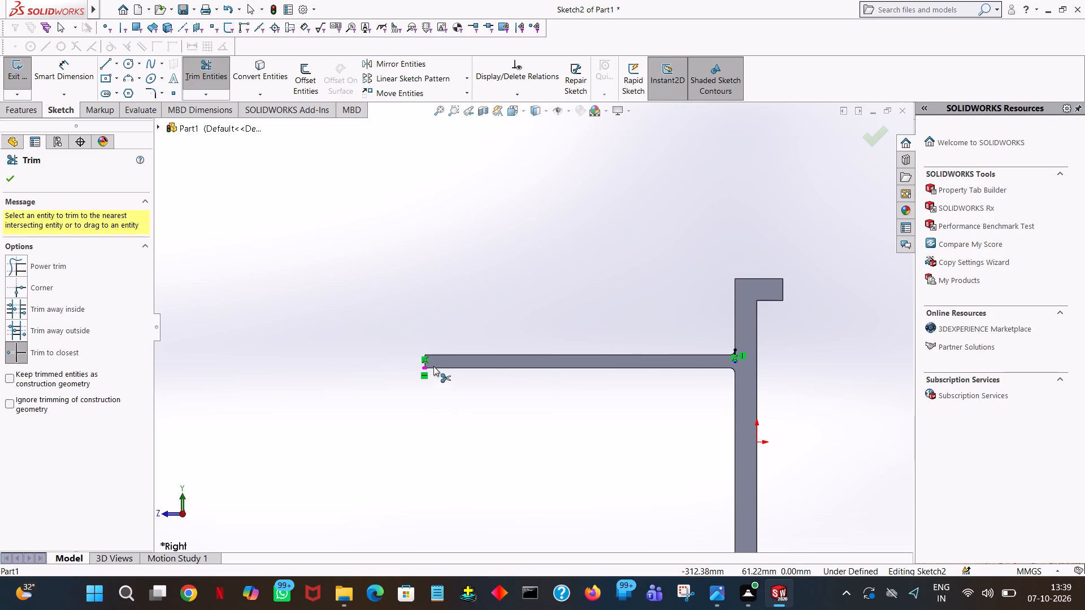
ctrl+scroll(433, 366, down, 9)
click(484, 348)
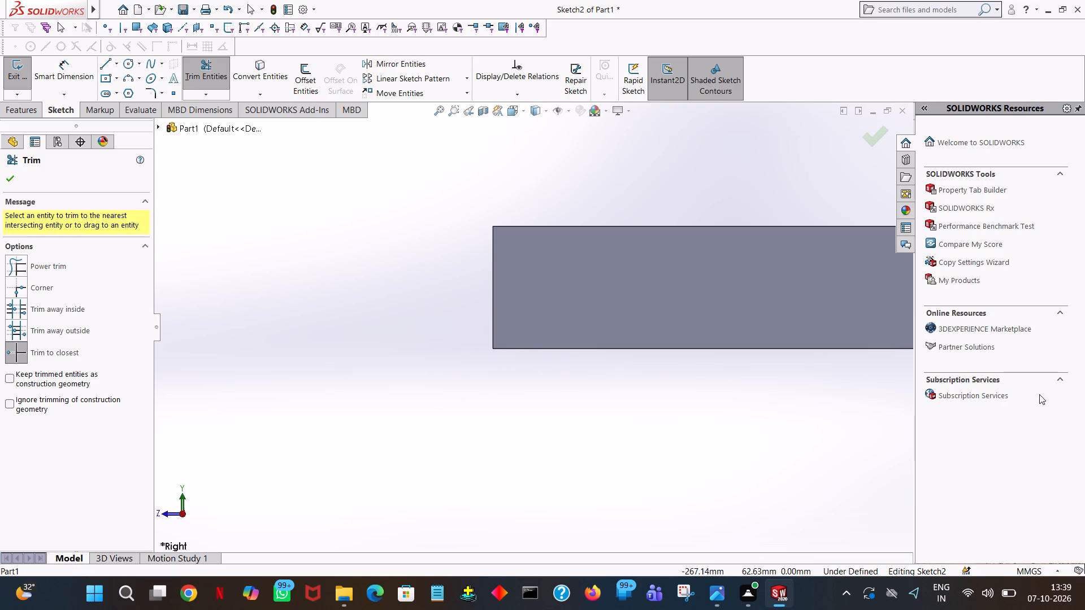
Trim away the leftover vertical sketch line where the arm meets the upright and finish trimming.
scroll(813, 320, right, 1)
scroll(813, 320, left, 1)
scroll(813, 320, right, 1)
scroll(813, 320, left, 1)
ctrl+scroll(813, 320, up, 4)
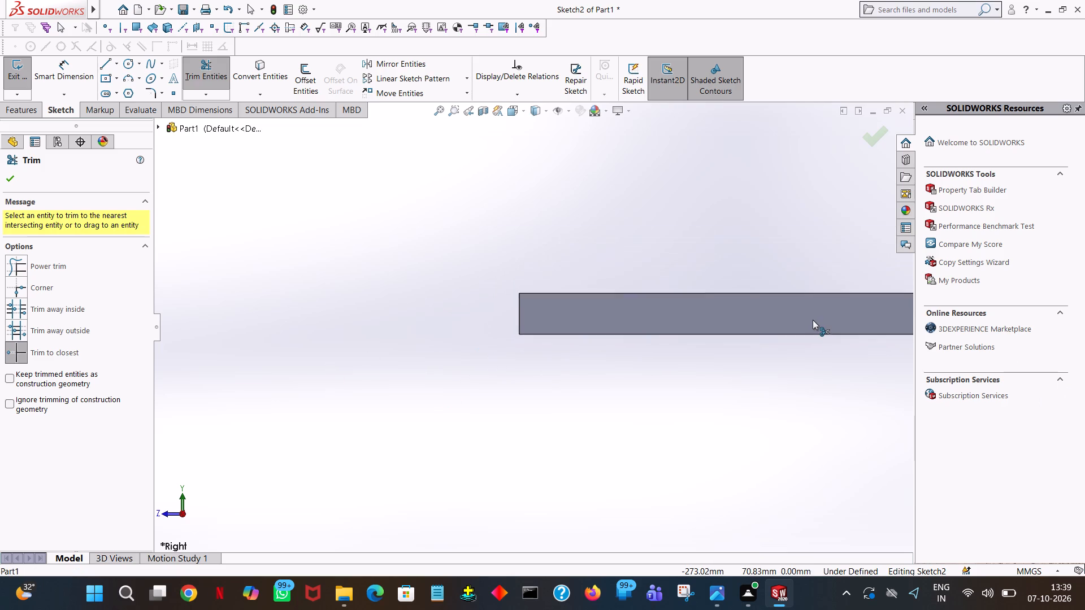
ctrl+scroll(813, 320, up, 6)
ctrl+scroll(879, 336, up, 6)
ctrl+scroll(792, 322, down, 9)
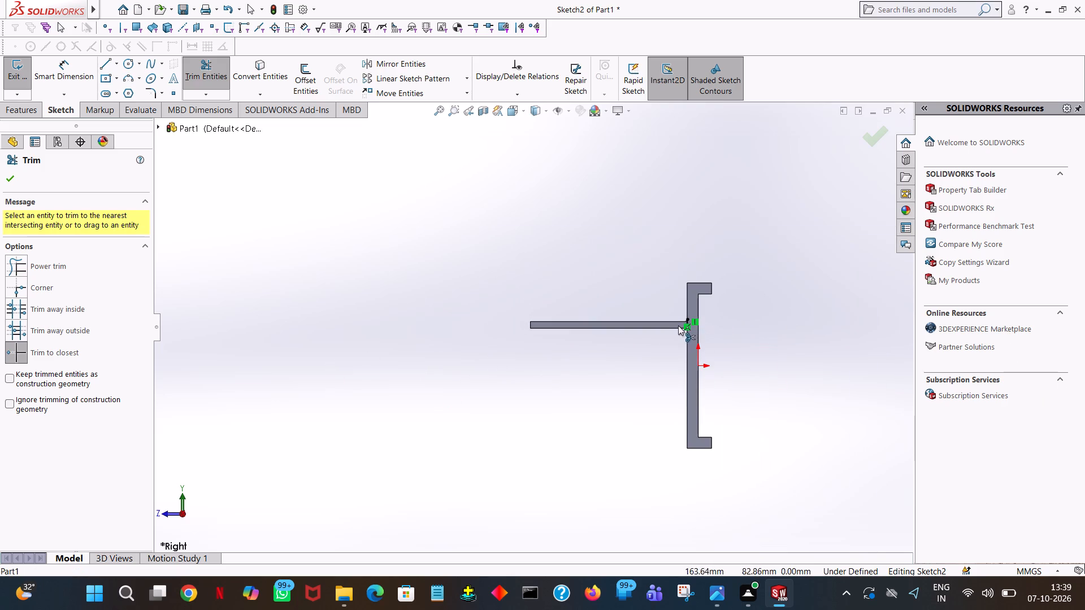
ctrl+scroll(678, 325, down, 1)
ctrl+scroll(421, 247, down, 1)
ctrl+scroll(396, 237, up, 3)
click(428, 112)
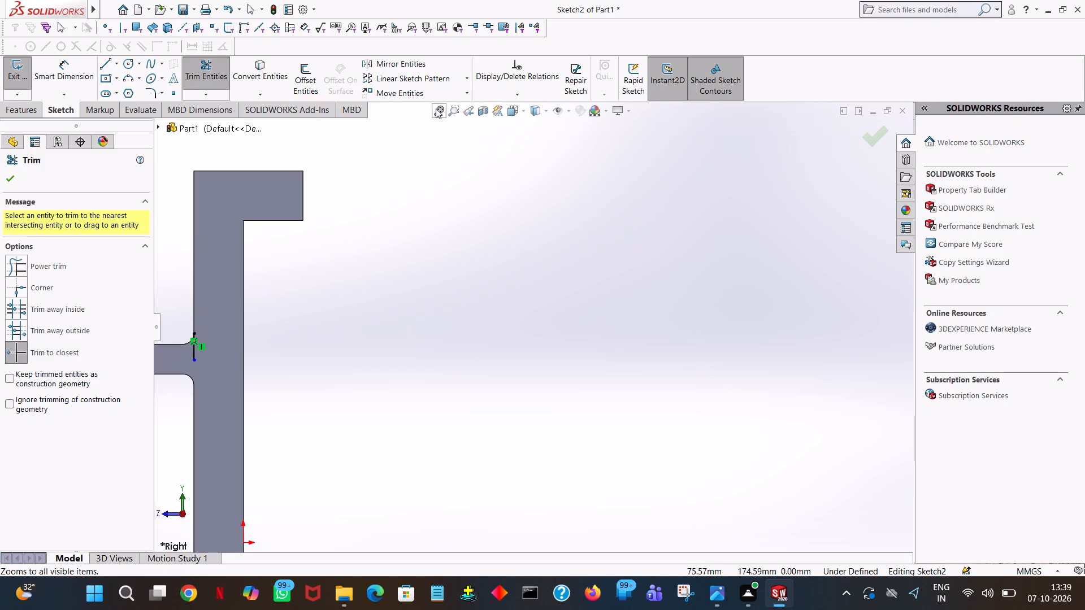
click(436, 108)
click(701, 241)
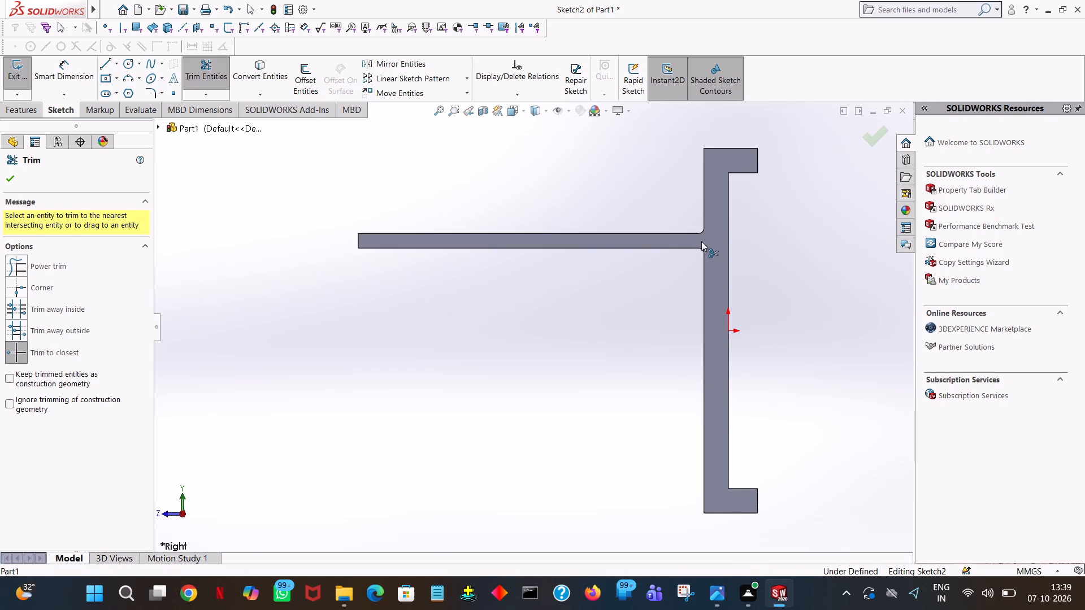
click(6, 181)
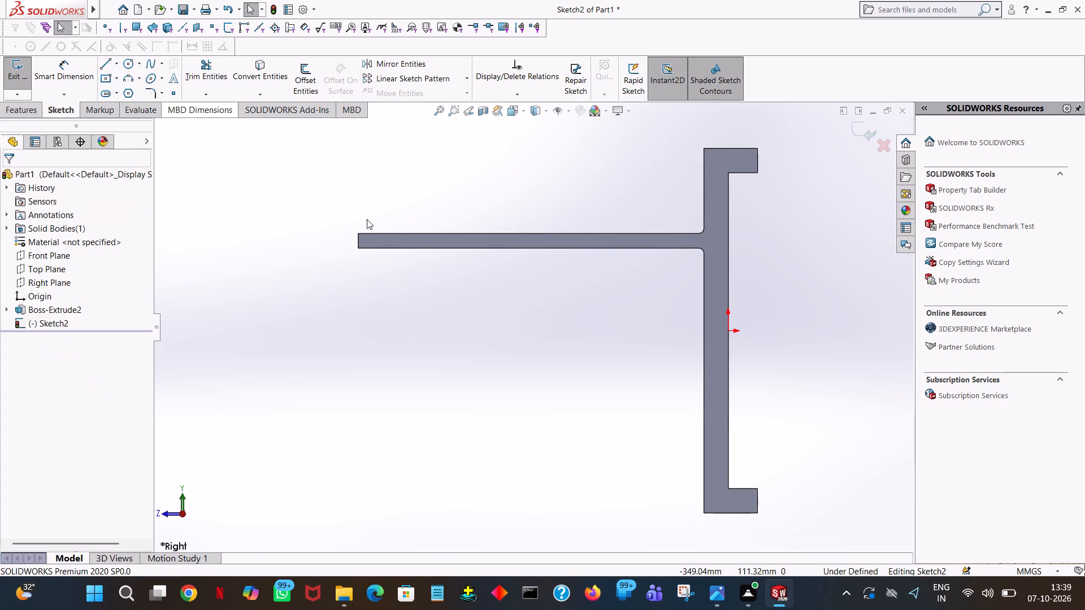
Undo the trims and all the earlier boss profile geometry until Sketch2 is empty.
click(227, 10)
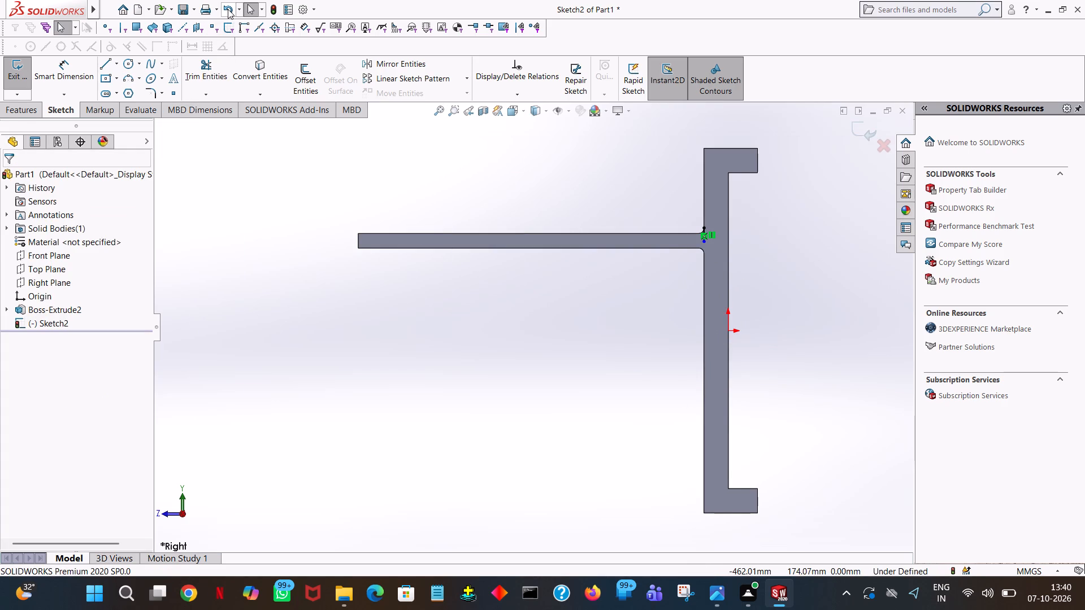
click(228, 9)
triple_click(228, 9)
triple_click(229, 10)
triple_click(229, 11)
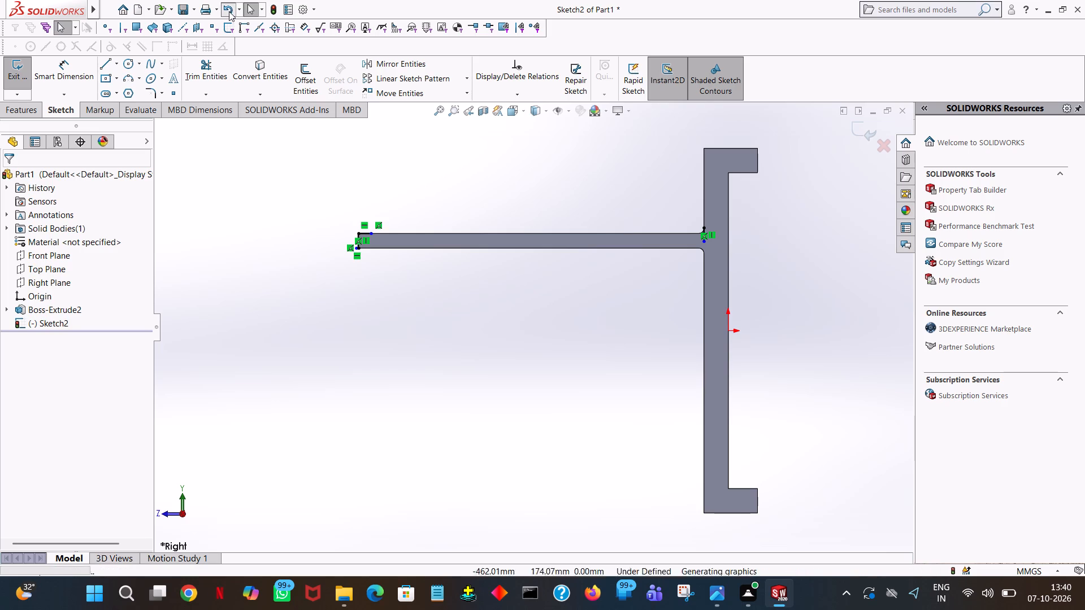
triple_click(229, 11)
triple_click(229, 12)
triple_click(229, 9)
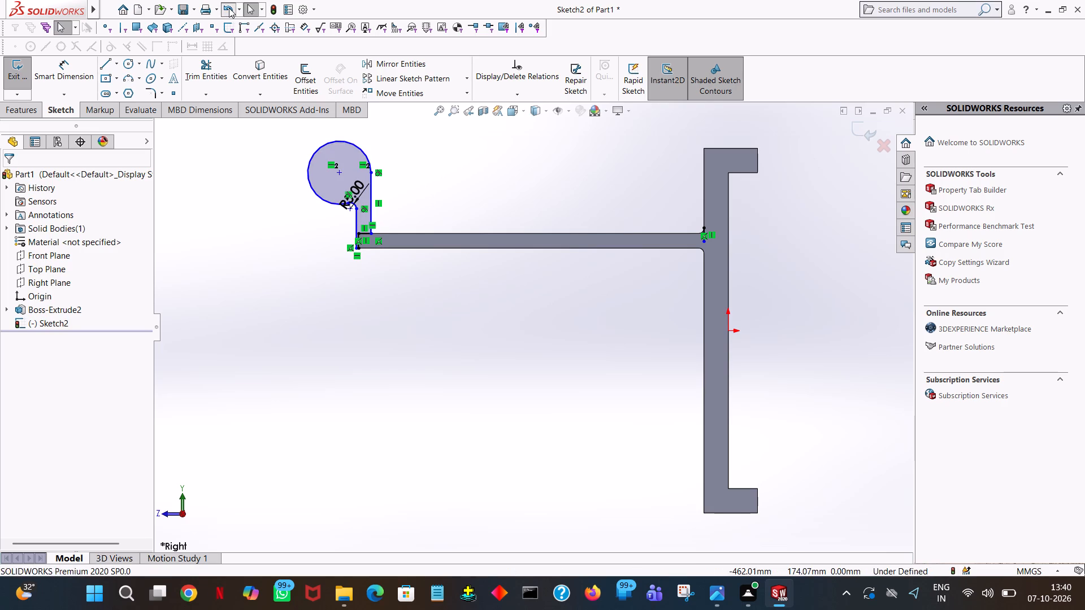
triple_click(229, 8)
triple_click(232, 8)
triple_click(233, 10)
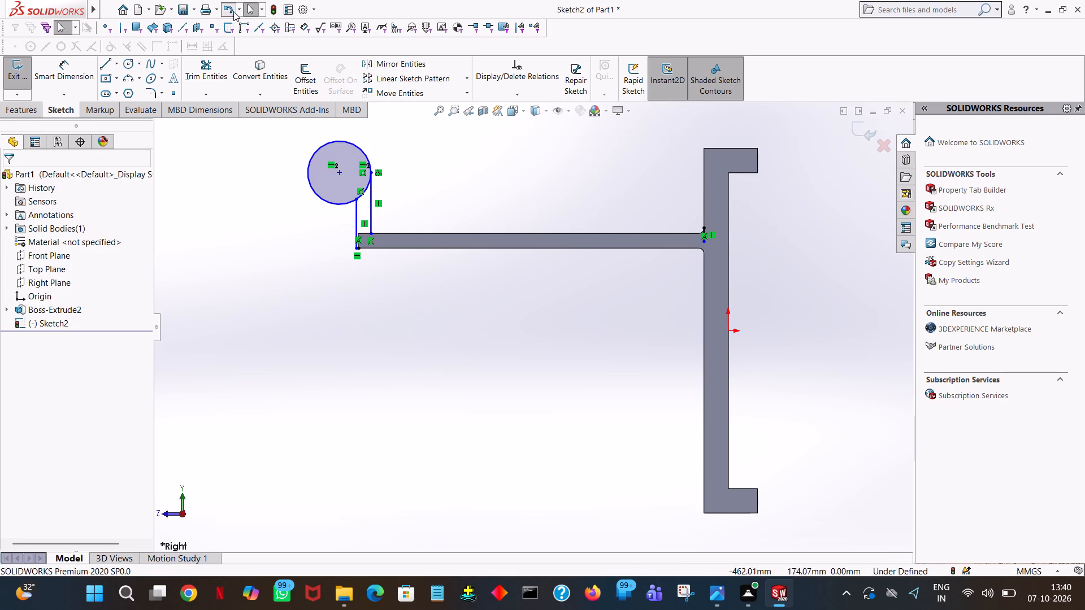
triple_click(233, 11)
triple_click(233, 10)
triple_click(233, 11)
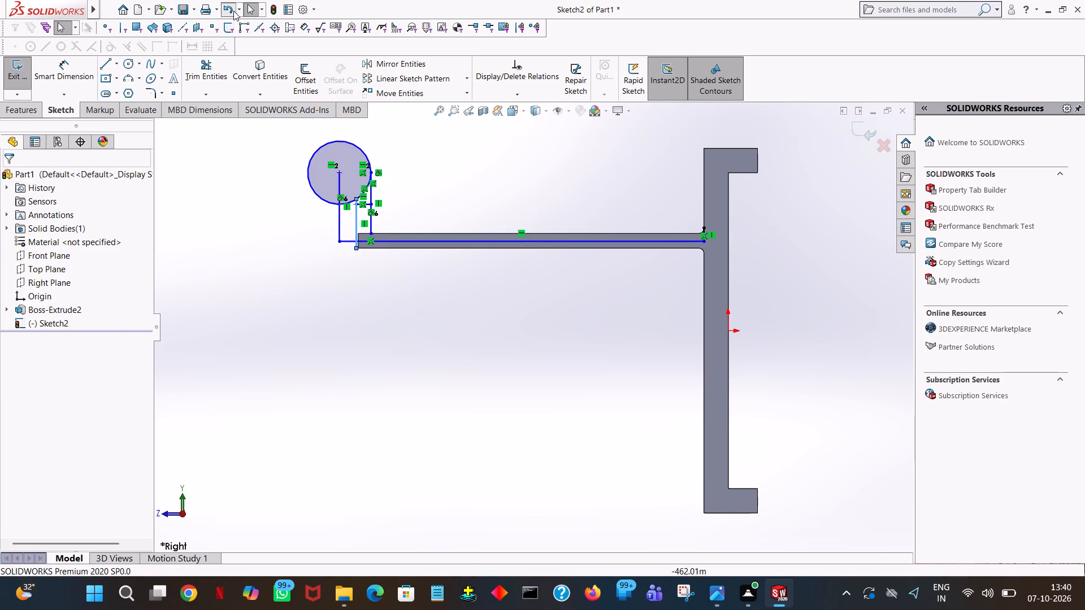
triple_click(233, 11)
triple_click(233, 12)
triple_click(233, 10)
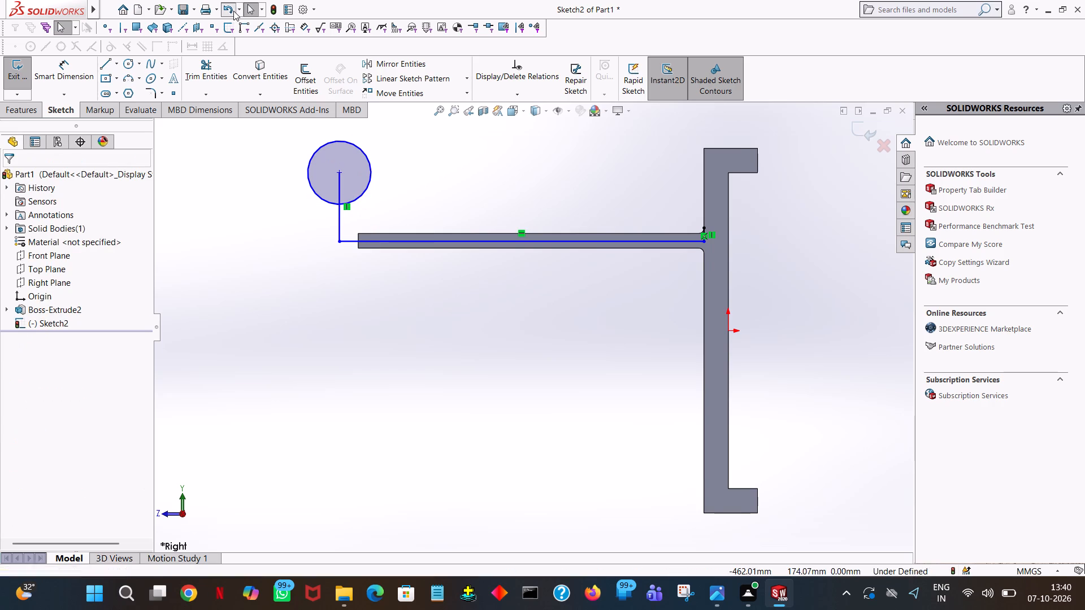
triple_click(233, 11)
triple_click(233, 10)
triple_click(234, 8)
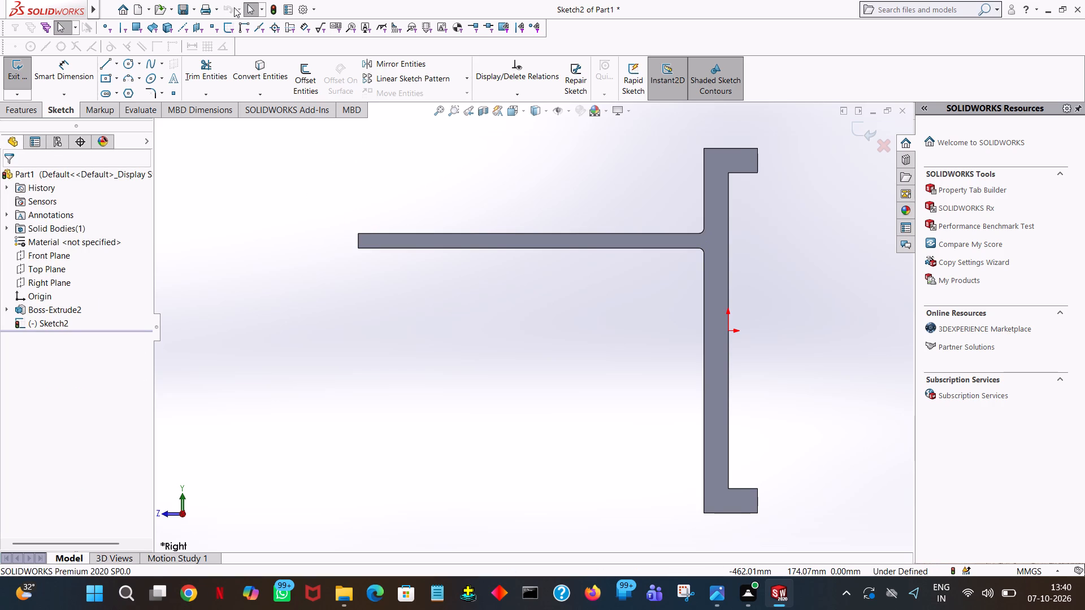
triple_click(234, 7)
triple_click(233, 7)
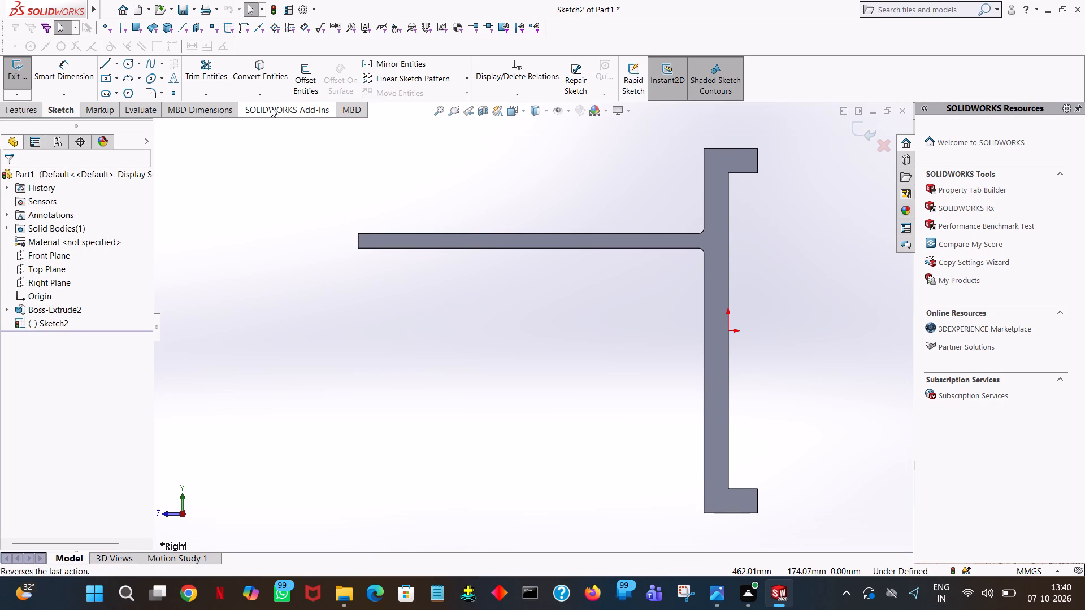
Exit the empty Sketch2 to return to the part with only the stepped extrusion.
click(355, 166)
middle_drag(356, 177, 364, 304)
click(406, 262)
right_click(406, 262)
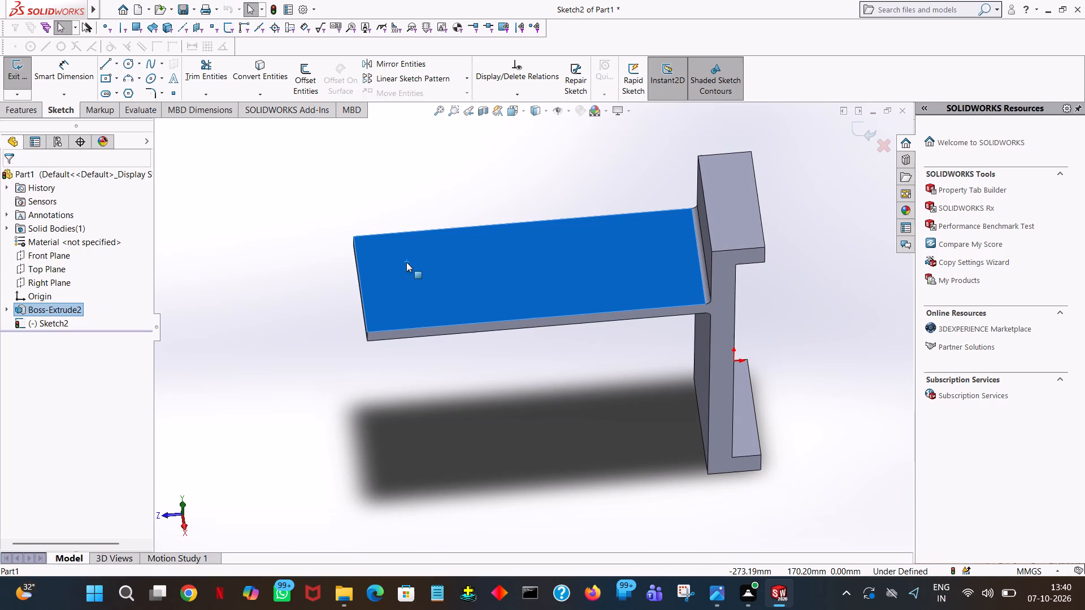
click(296, 201)
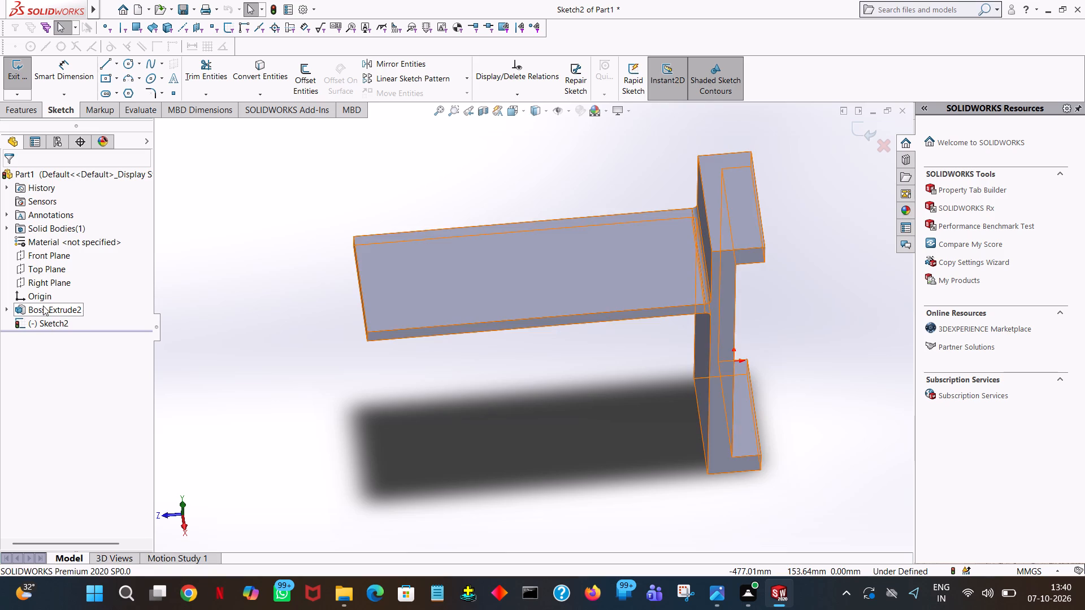
click(43, 306)
right_click(43, 306)
click(293, 186)
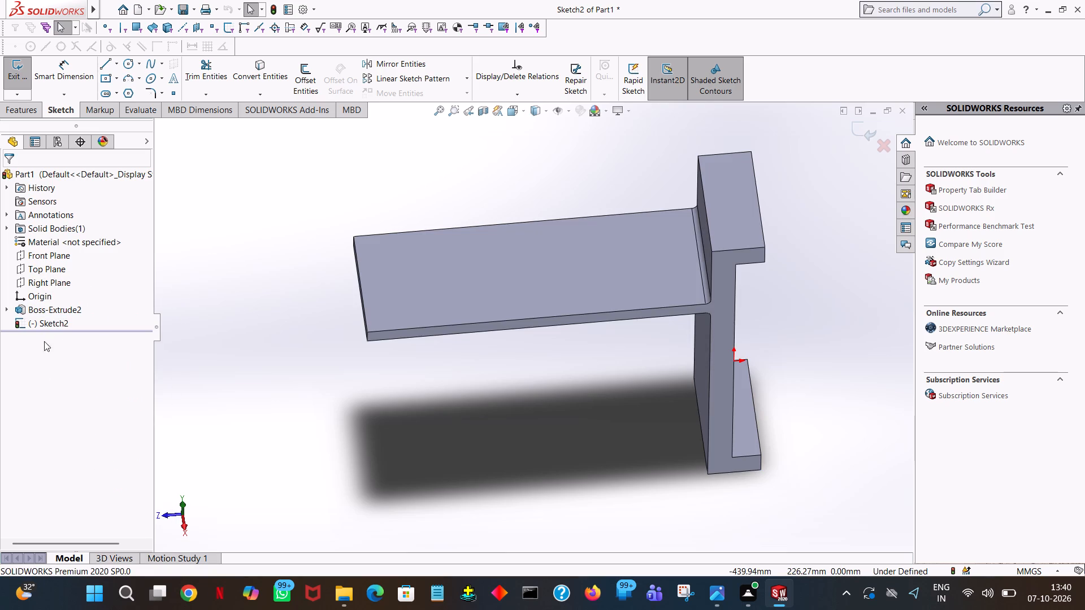
triple_click(61, 309)
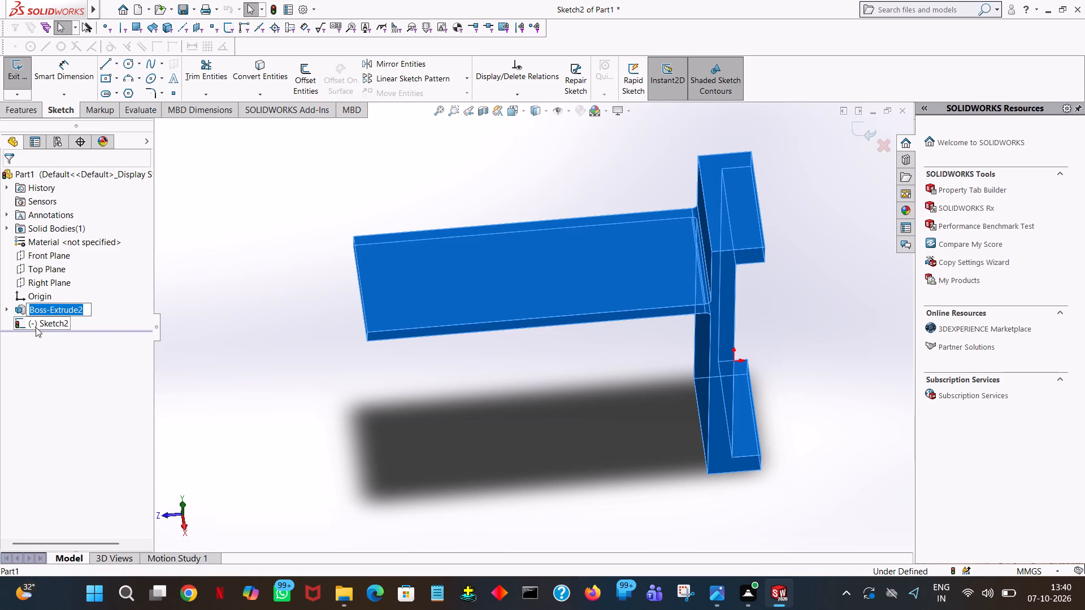
click(232, 134)
click(13, 77)
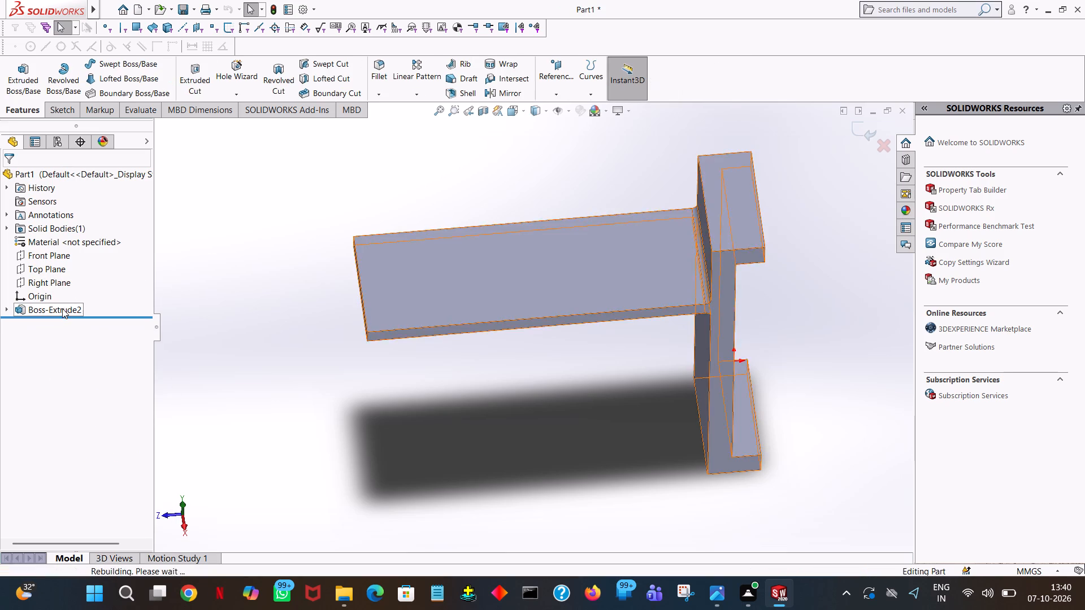
Delete the Boss-Extrude2 feature while keeping its absorbed sketch.
click(62, 308)
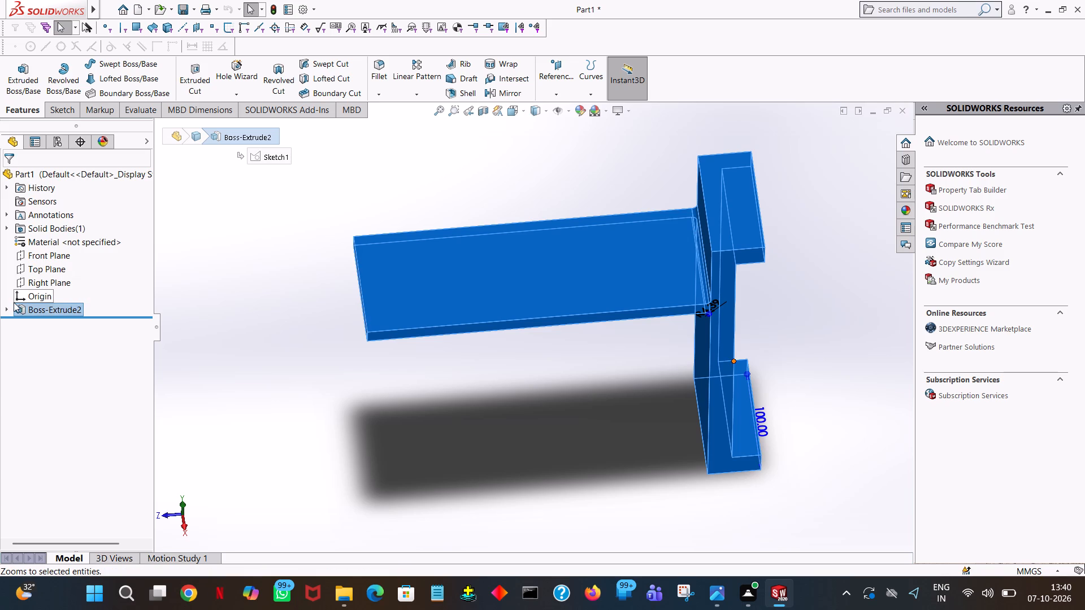
click(32, 303)
right_click(32, 303)
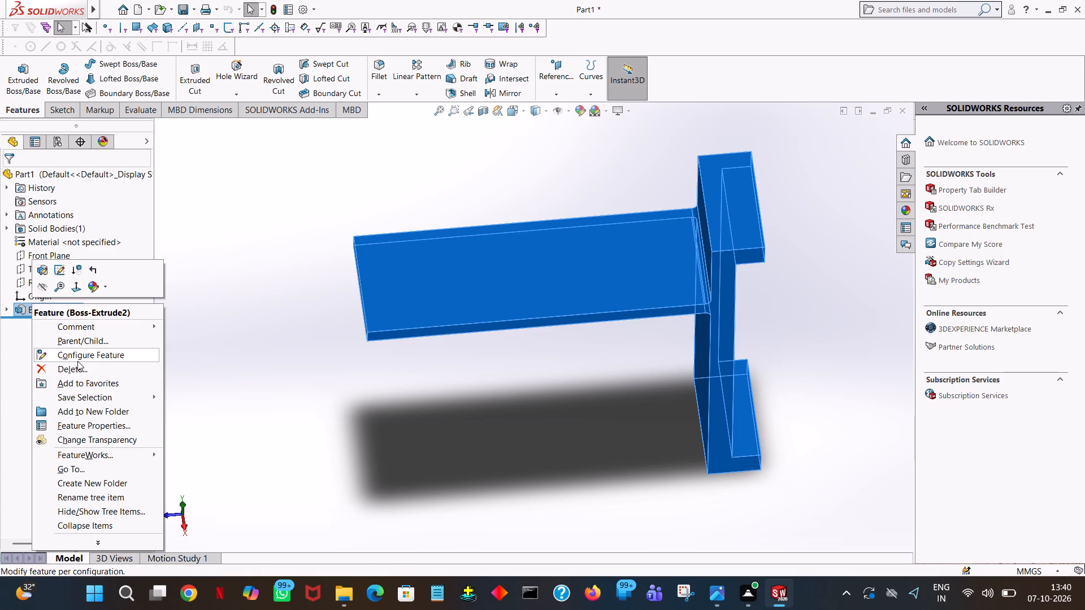
click(74, 367)
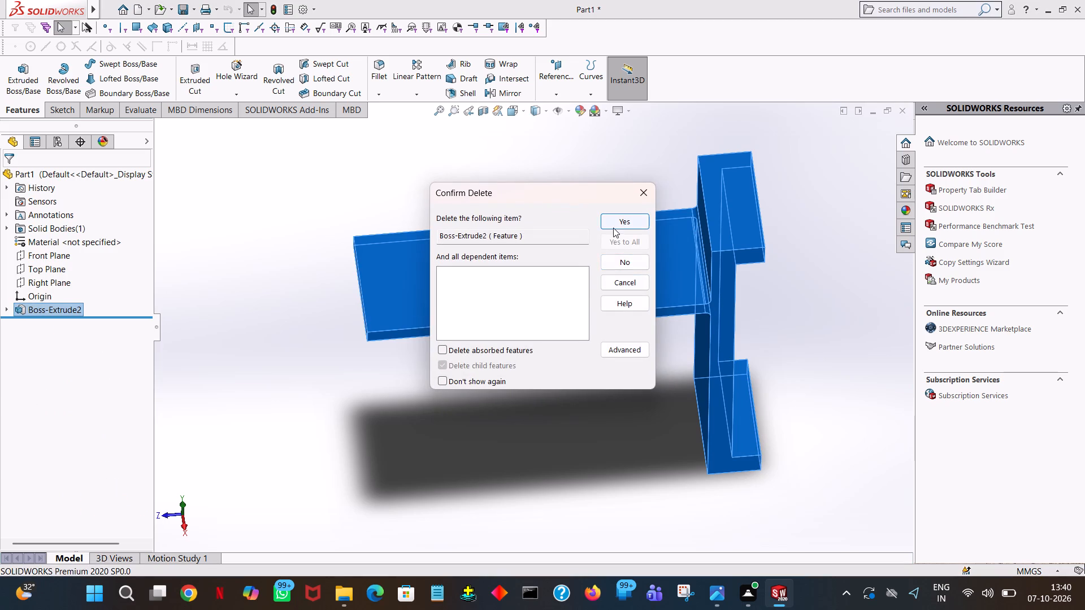
click(613, 228)
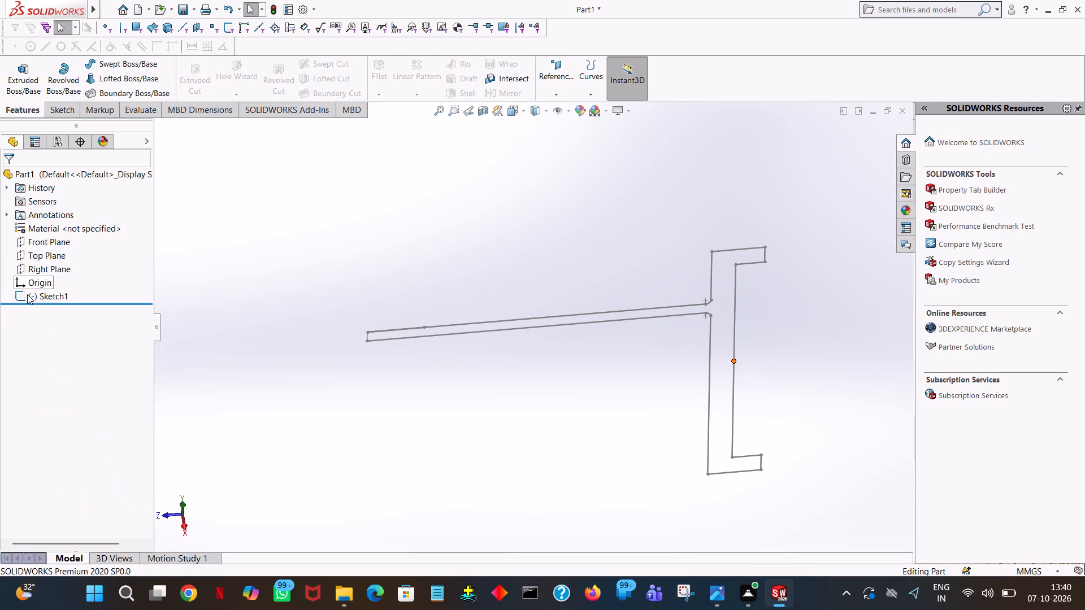
Delete the bracket profile Sketch1 so that the part holds no geometry.
click(28, 299)
right_click(28, 299)
click(68, 380)
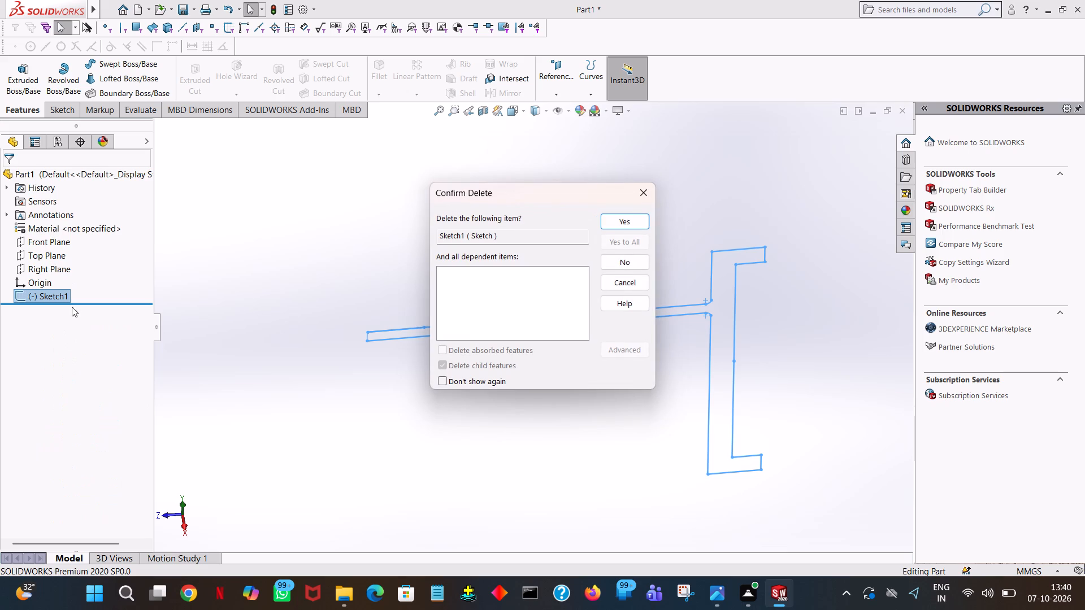
click(616, 223)
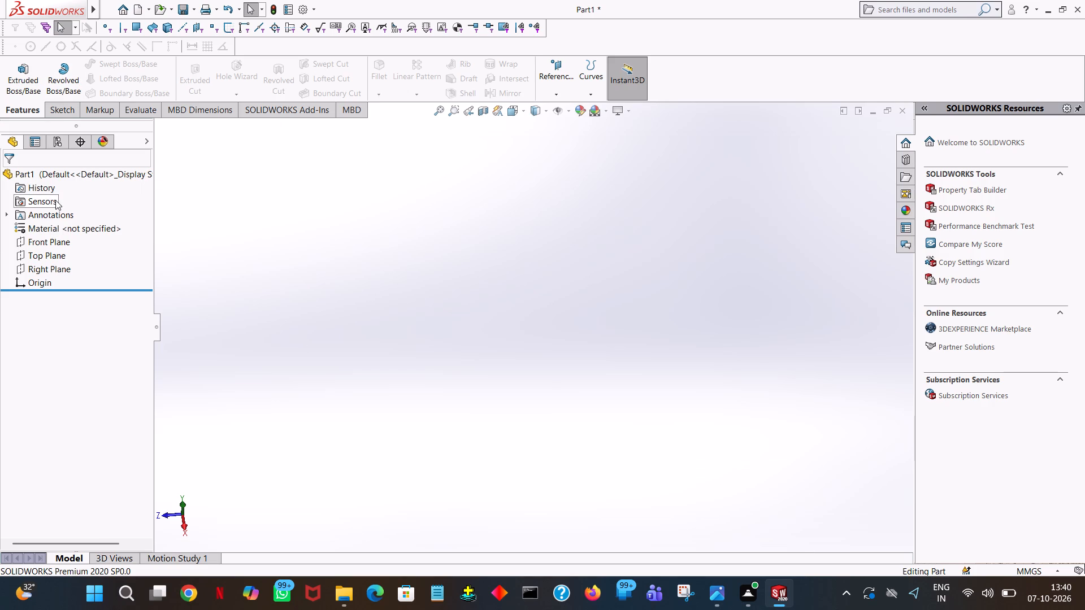
Start a new sketch on the Right Plane and stretch the plane's outline past the origin.
click(42, 266)
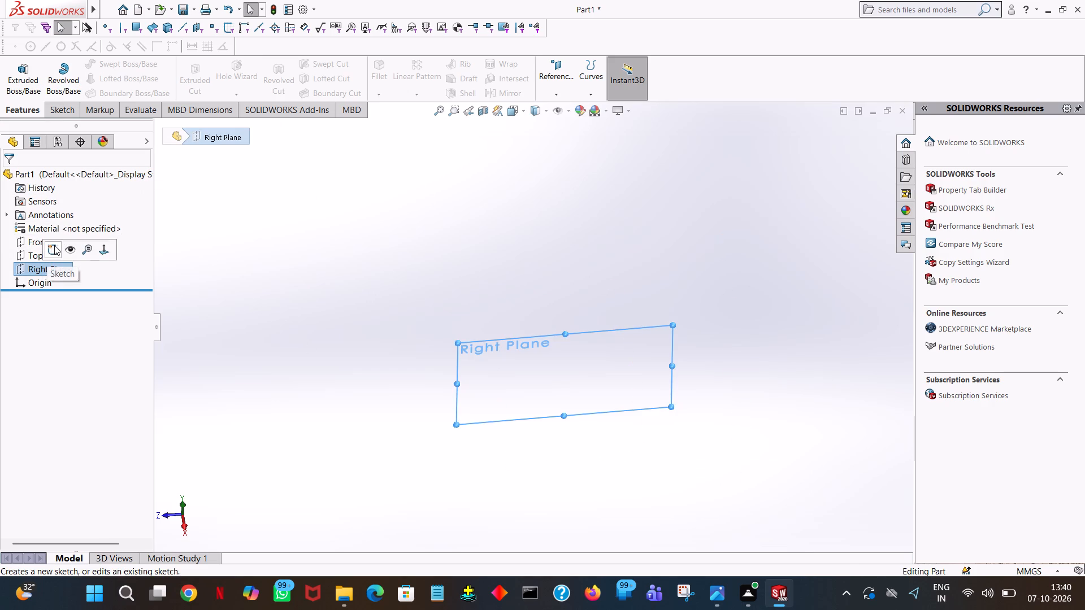
click(54, 245)
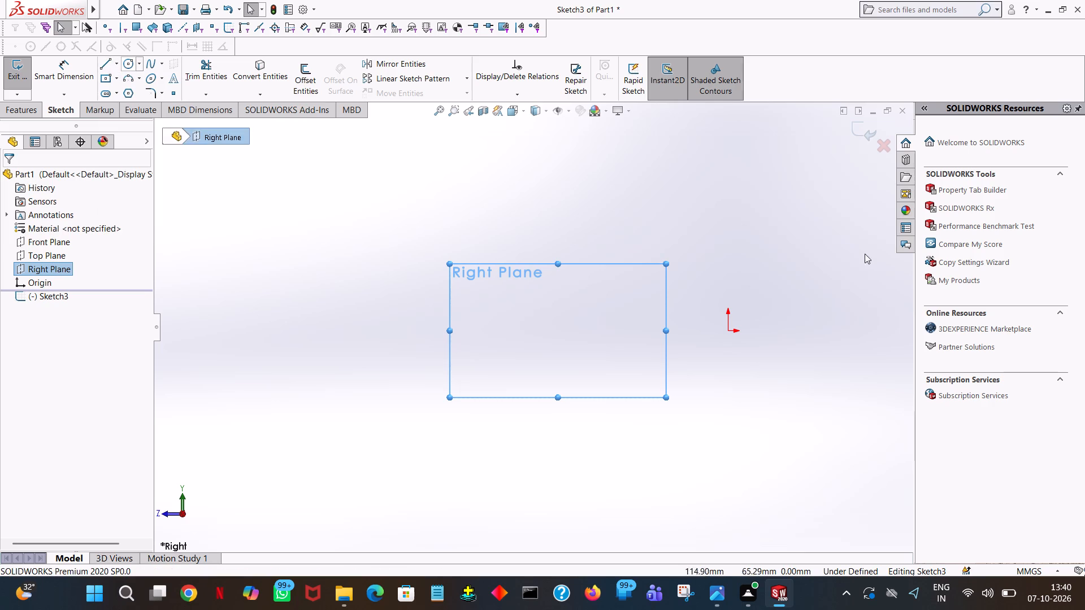
drag(666, 333, 936, 342)
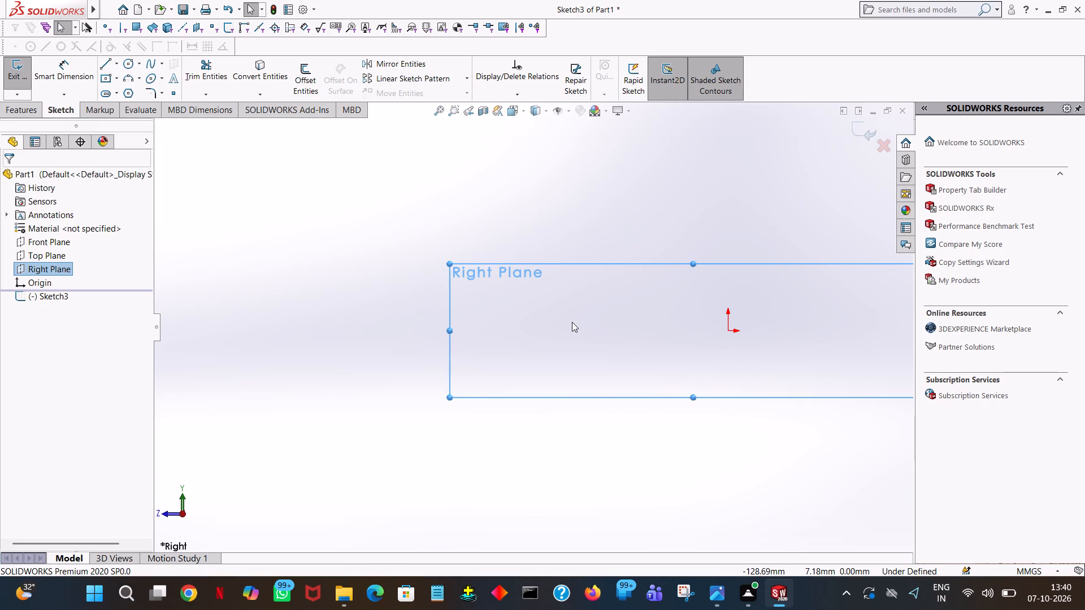
key(space)
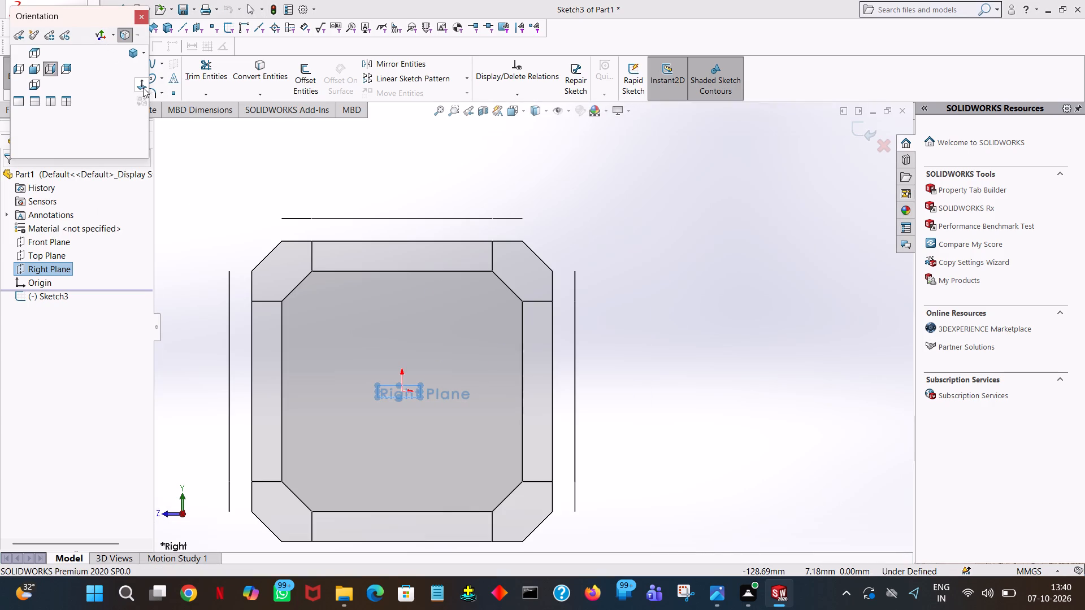
click(143, 88)
key(space)
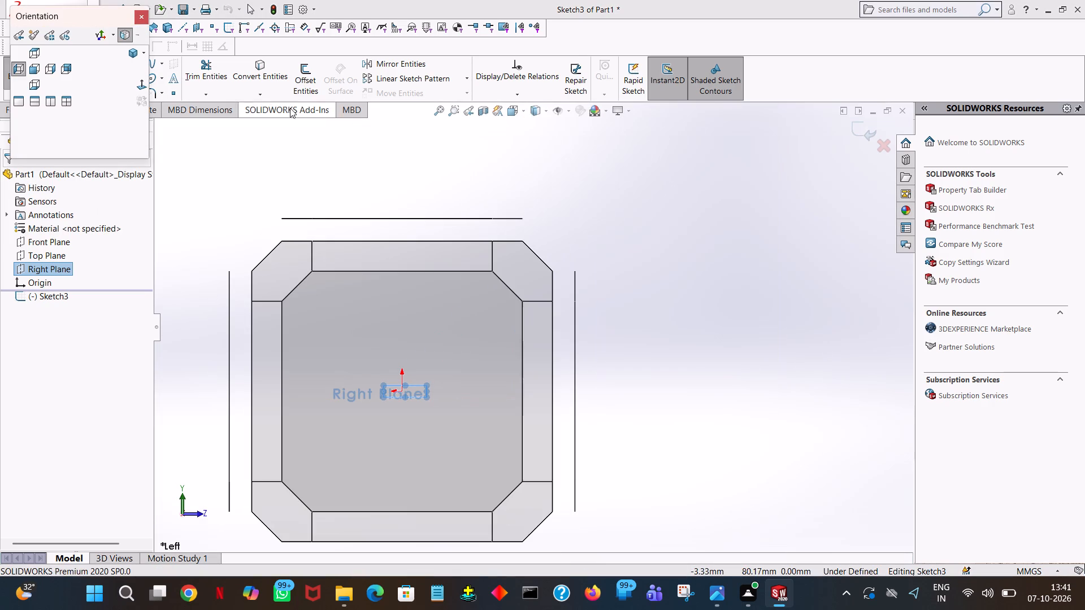
click(144, 90)
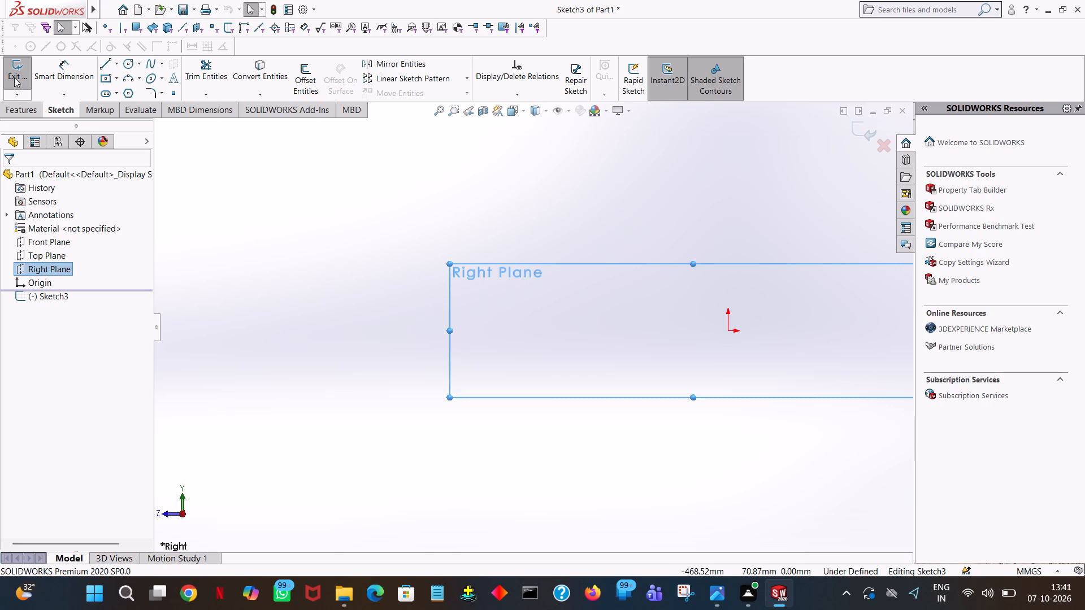
Sketch a vertical line upward from the origin and set its length to 150-20 mm.
click(107, 65)
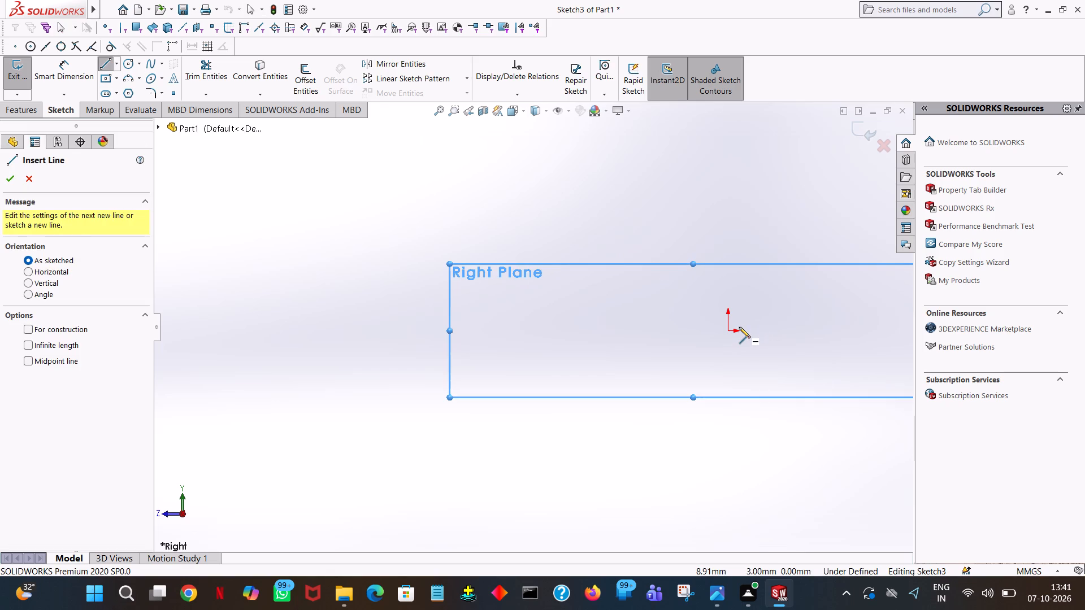
ctrl+middle_drag(739, 327, 604, 303)
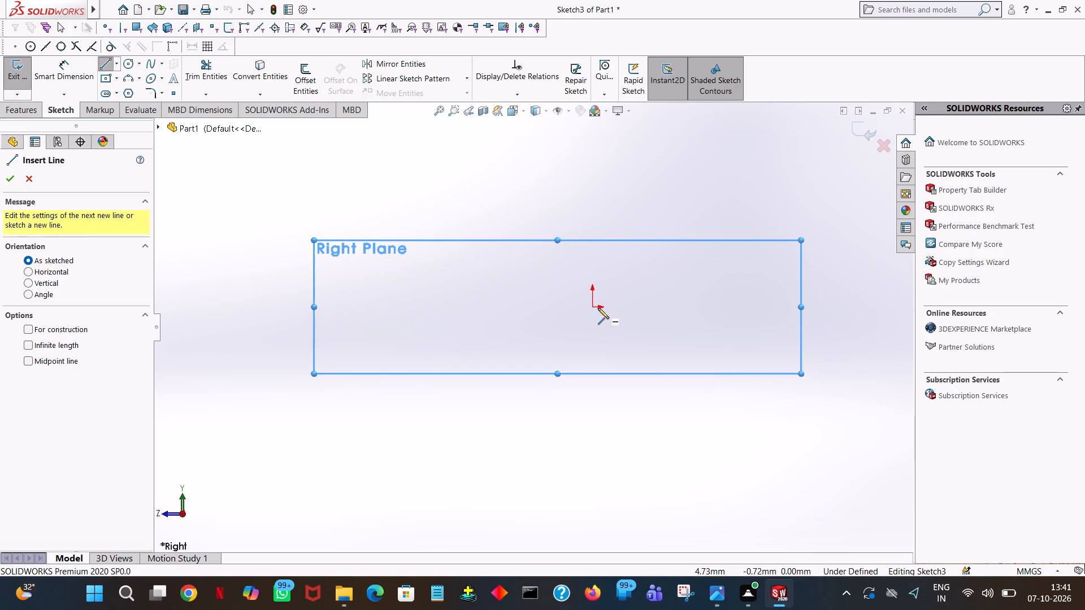
click(593, 306)
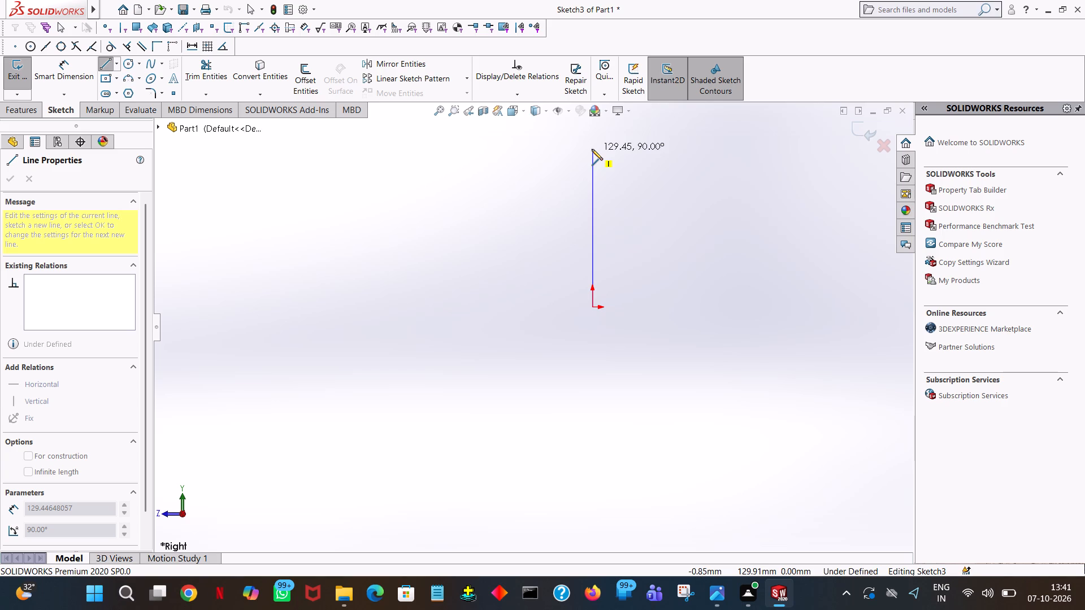
click(592, 149)
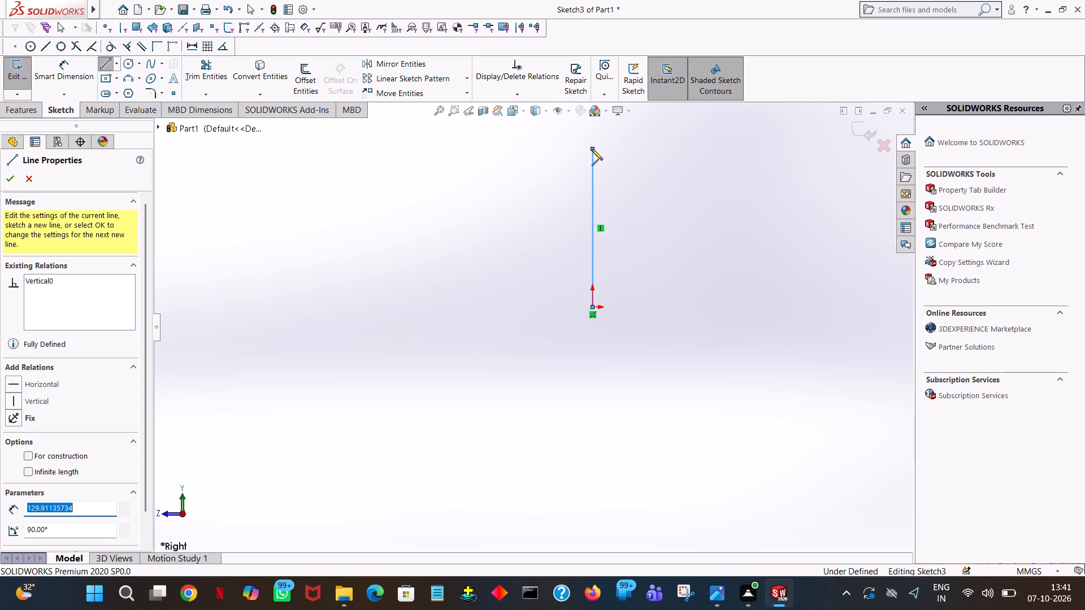
text(150)
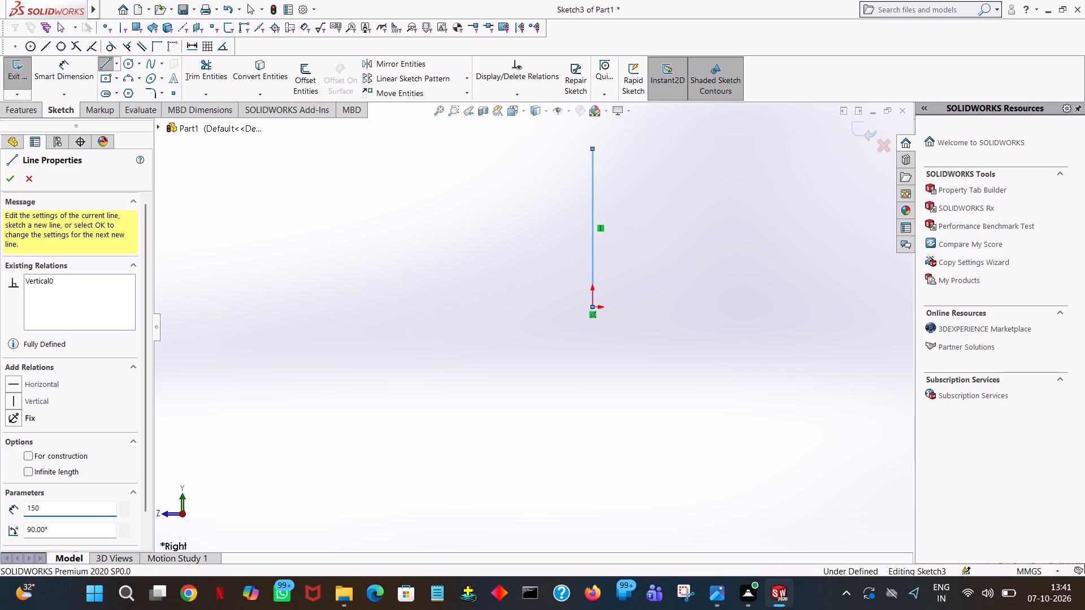
key(minus)
text(20)
key(Return)
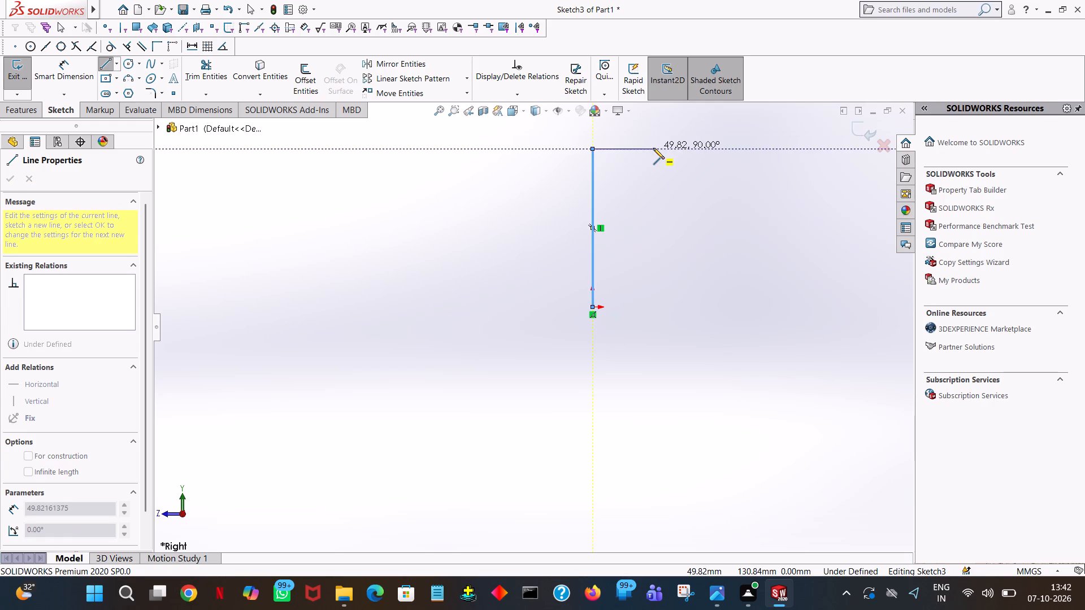
right_click(653, 148)
click(662, 150)
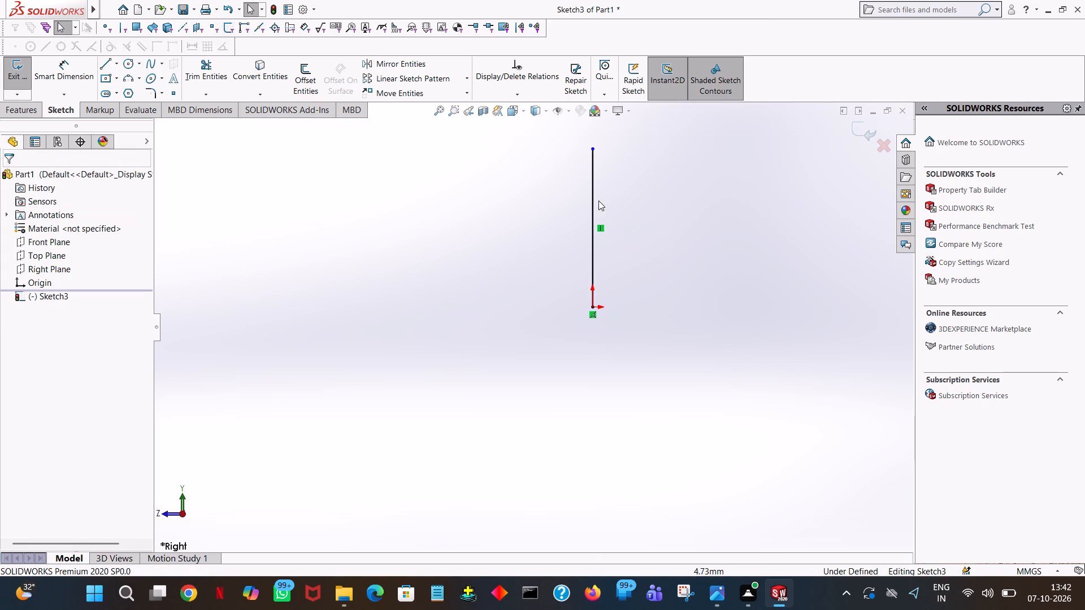
click(594, 201)
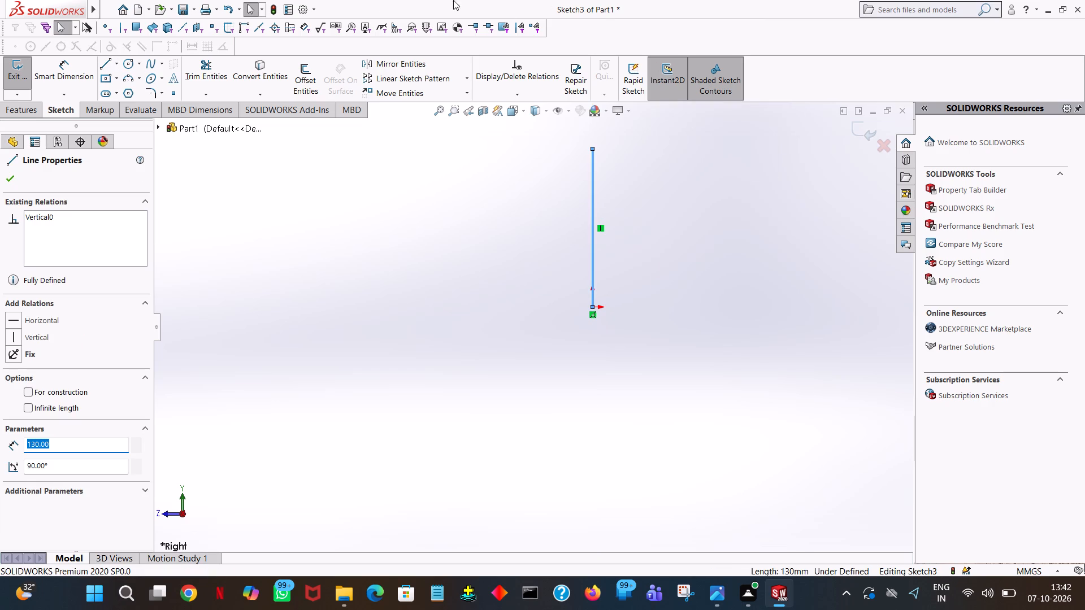
Sketch a second vertical line downward from the origin and set its length to 130 mm.
click(101, 64)
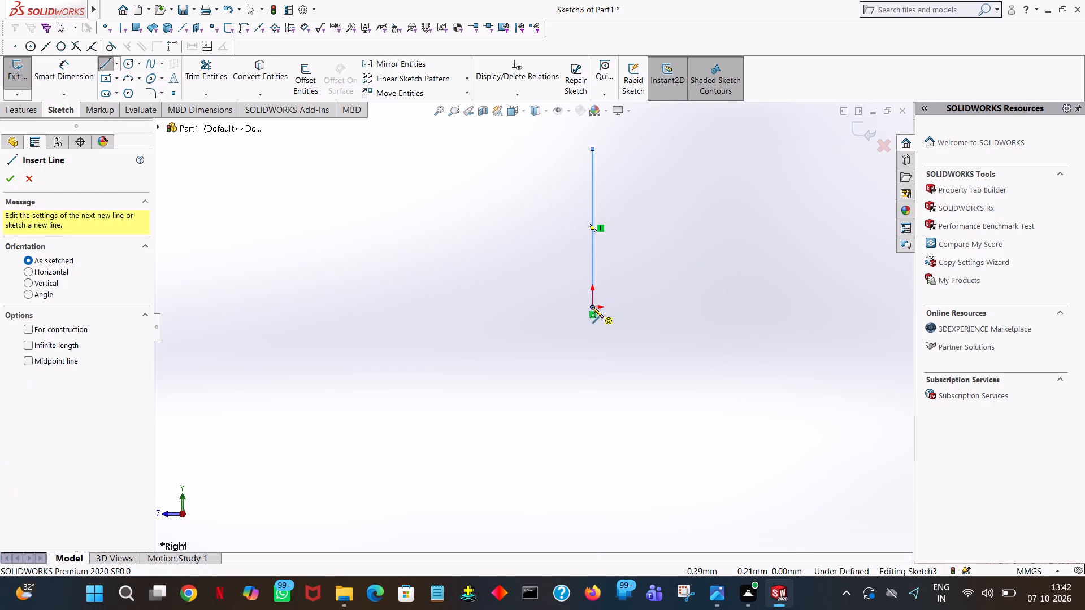
click(592, 307)
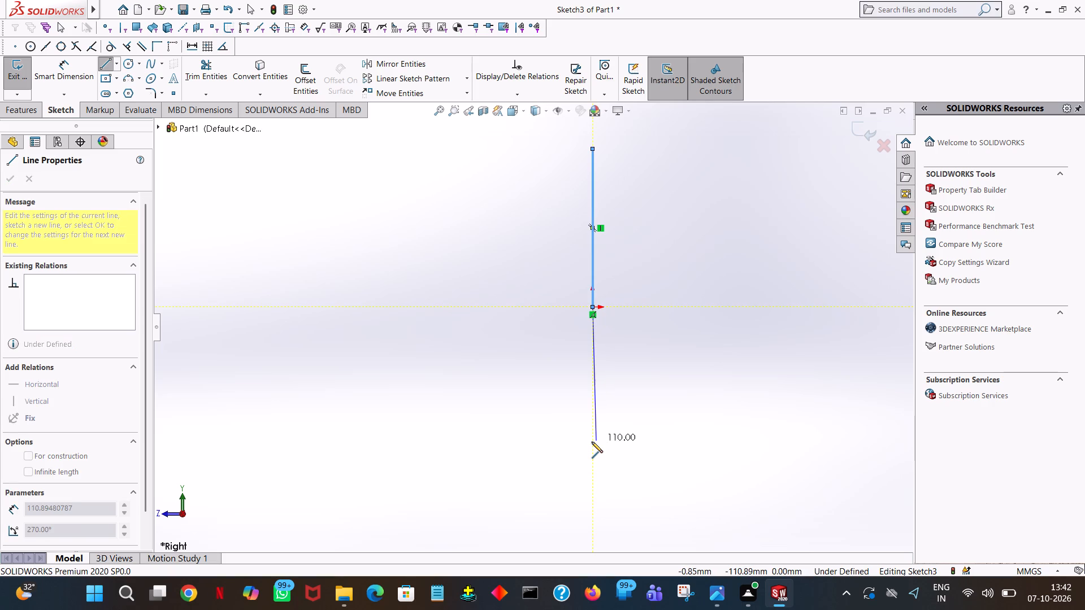
click(592, 442)
text(130)
key(Return)
right_click(592, 442)
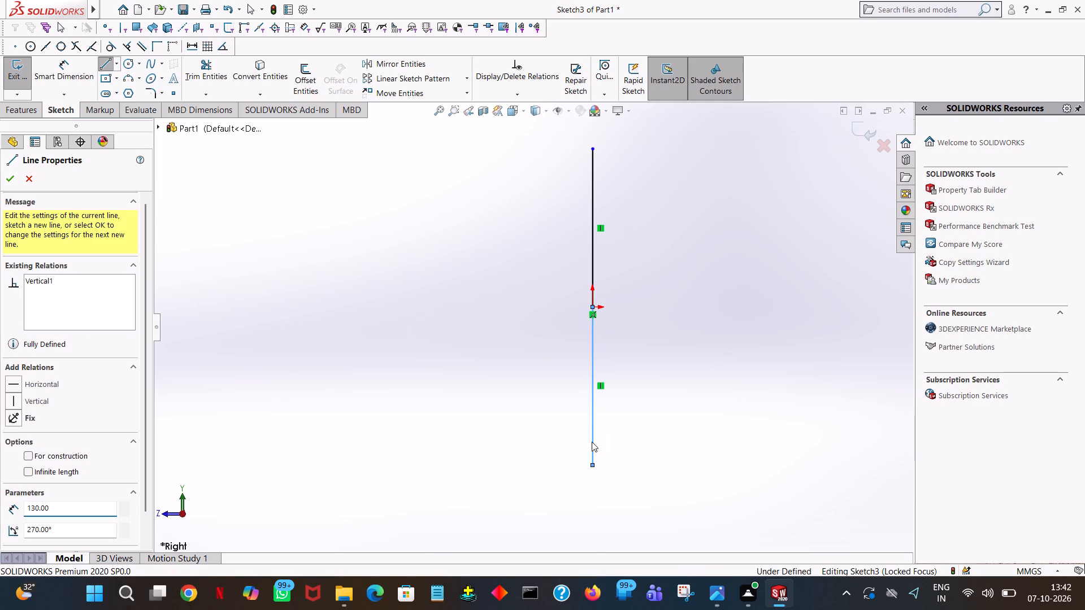
click(620, 450)
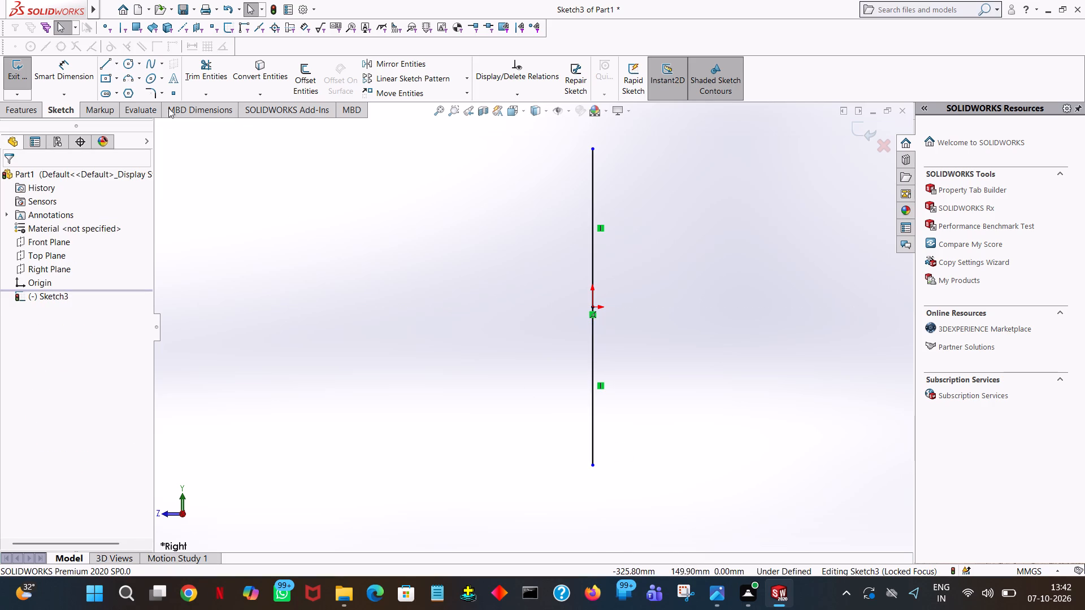
Sketch a horizontal line about 77 mm long from the upper end of the vertical line, towards negative Z.
ctrl+middle_drag(242, 202, 185, 239)
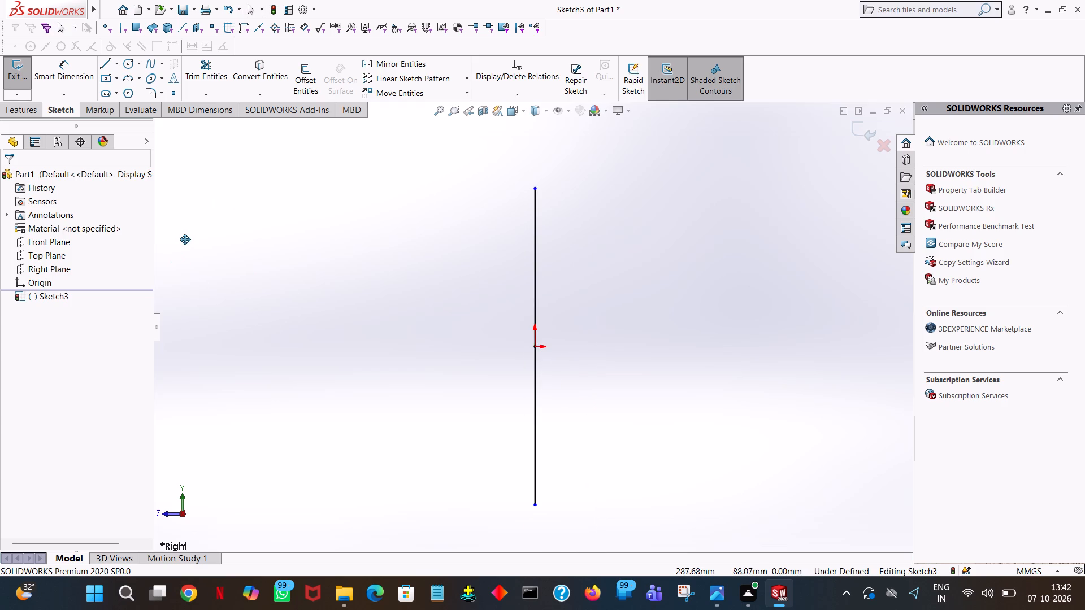
ctrl+middle_drag(185, 239, 186, 239)
click(109, 66)
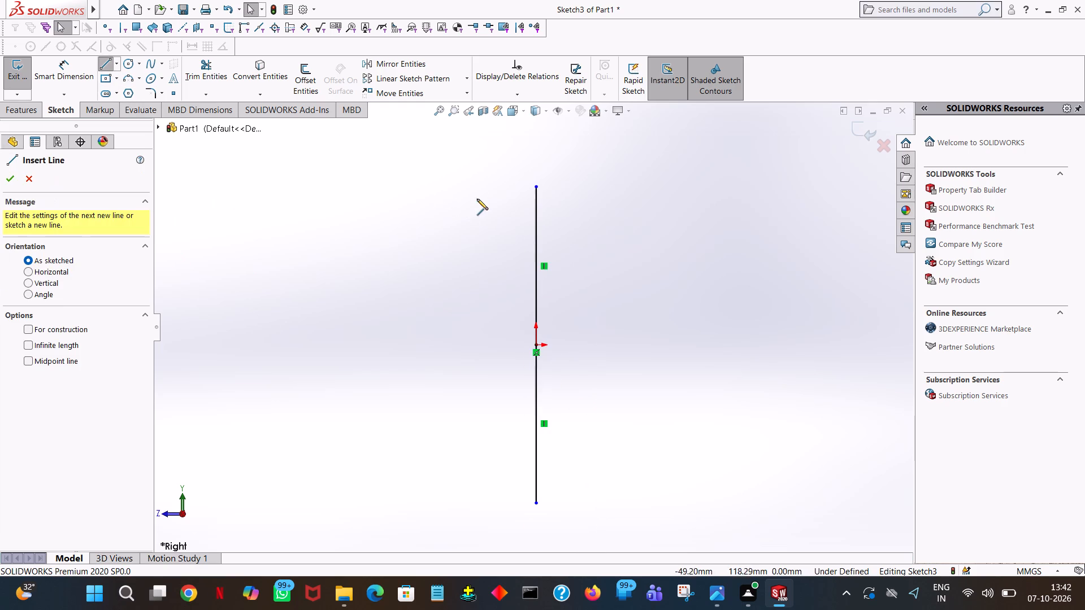
click(537, 188)
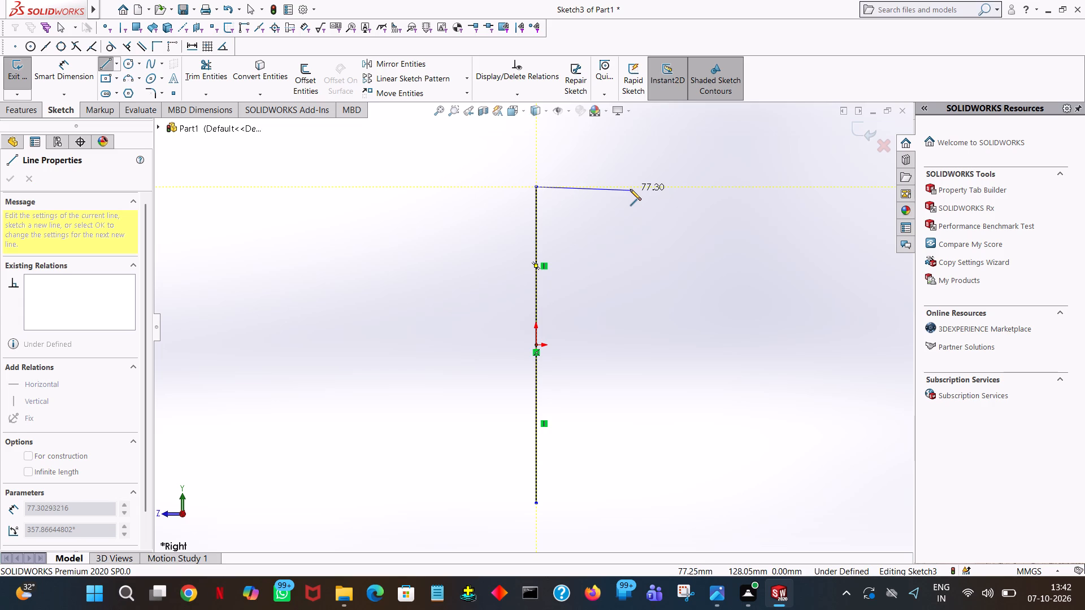
click(630, 189)
right_click(638, 202)
click(671, 206)
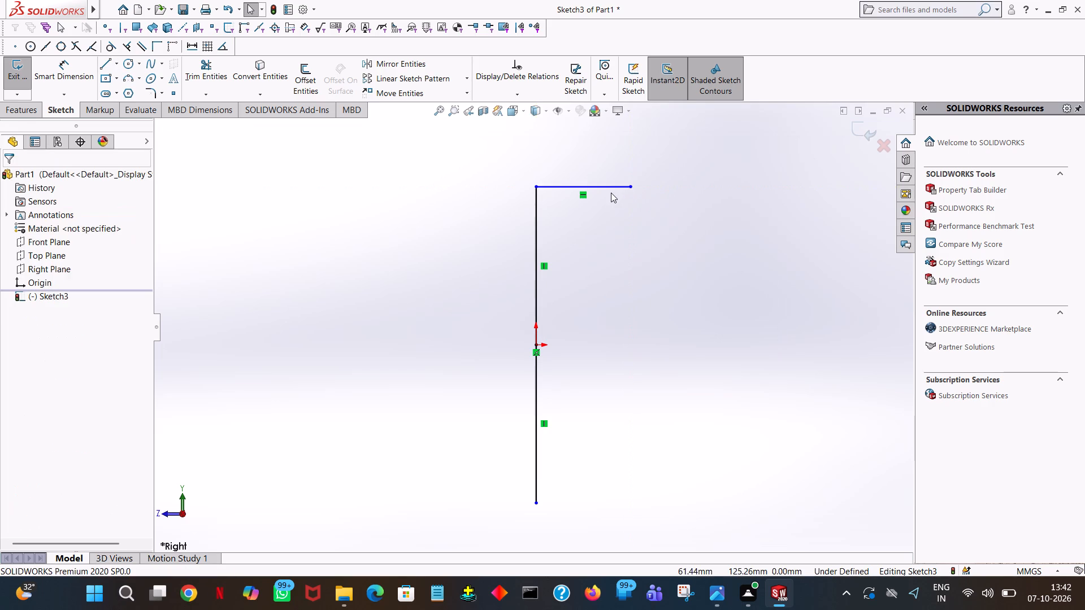
Set the length of the upper horizontal line to 44-20 mm.
click(610, 187)
text(44)
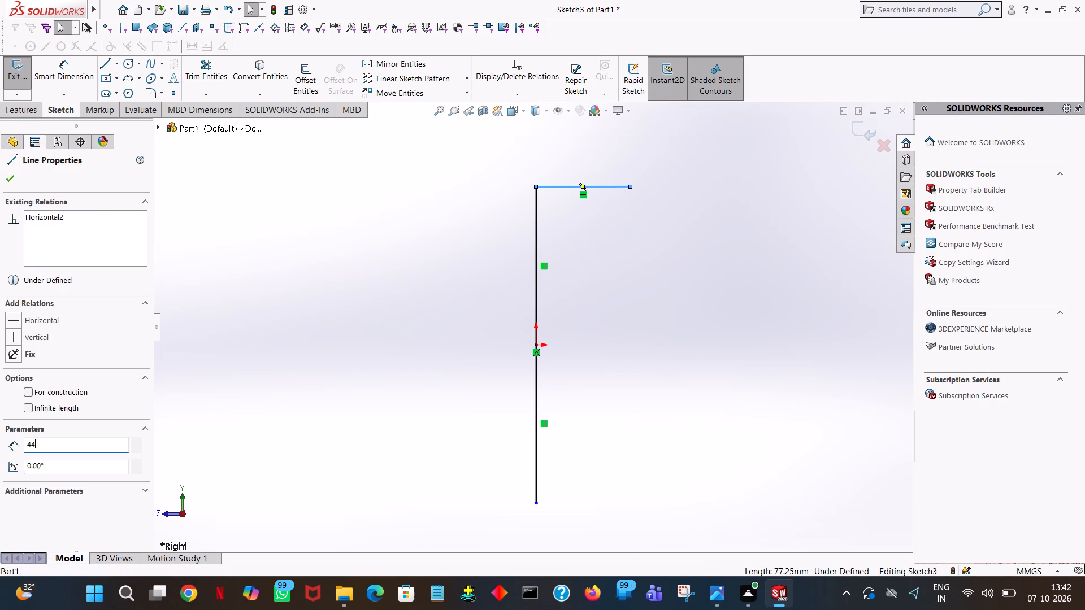
text(-20)
key(Return)
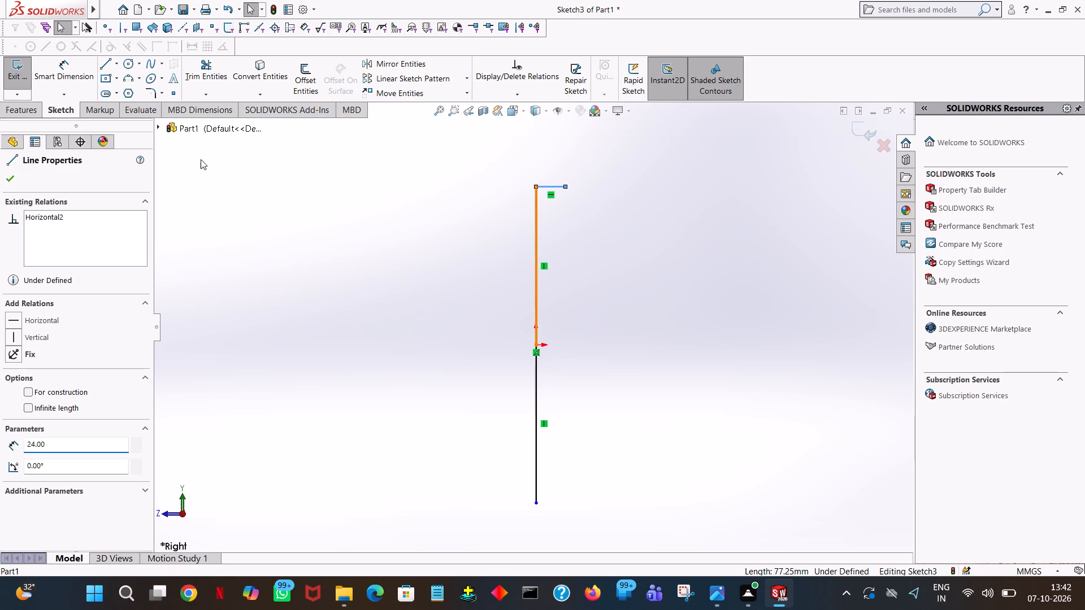
click(6, 177)
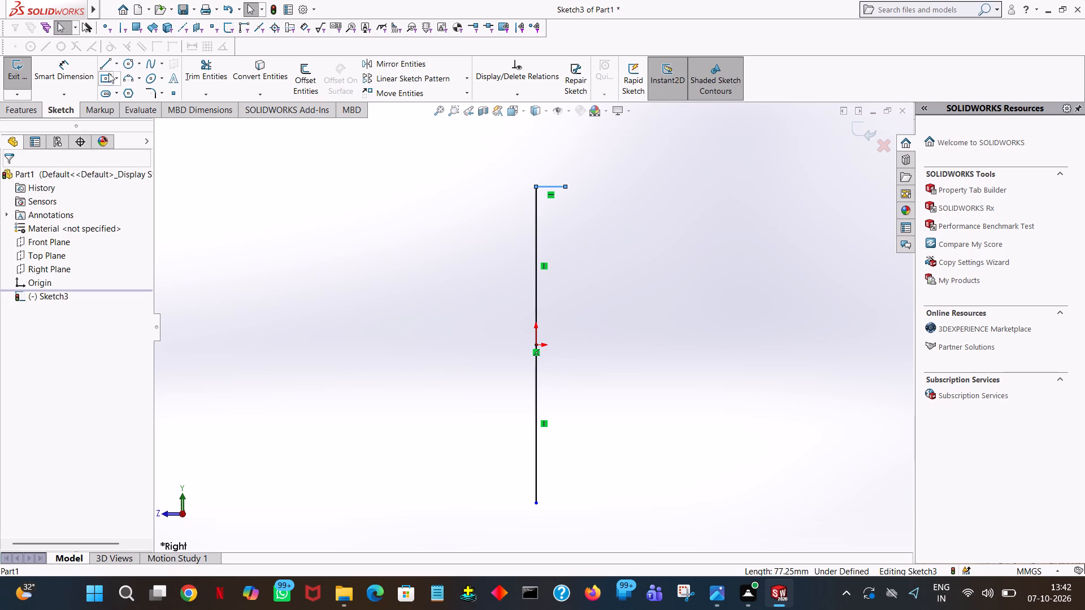
From the horizontal line's free end, sketch a 20 mm vertical line upward and a 44 mm horizontal line towards positive Z.
click(102, 66)
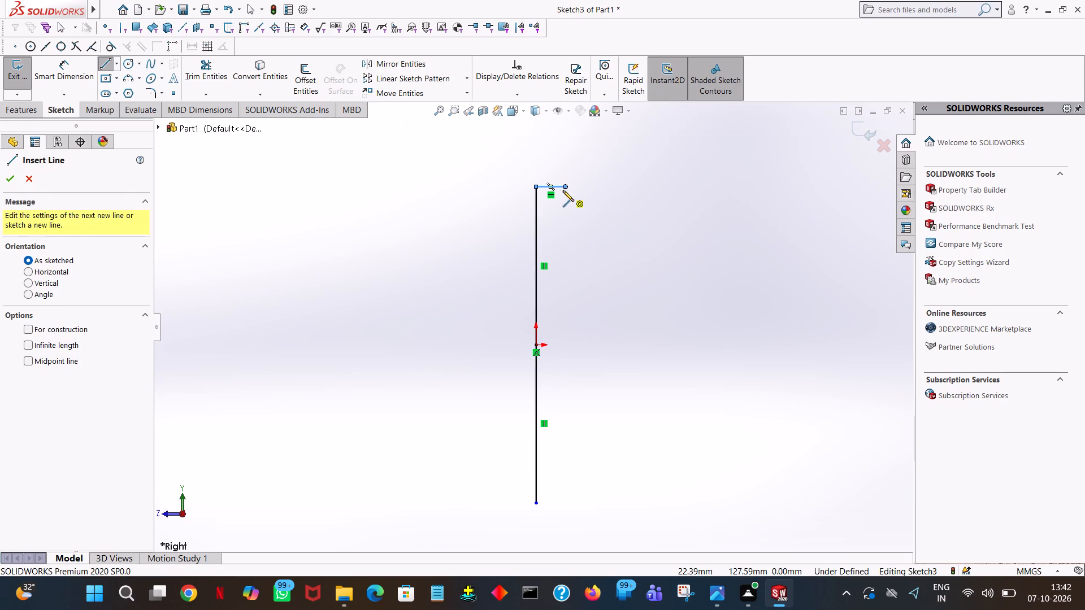
click(565, 187)
click(566, 154)
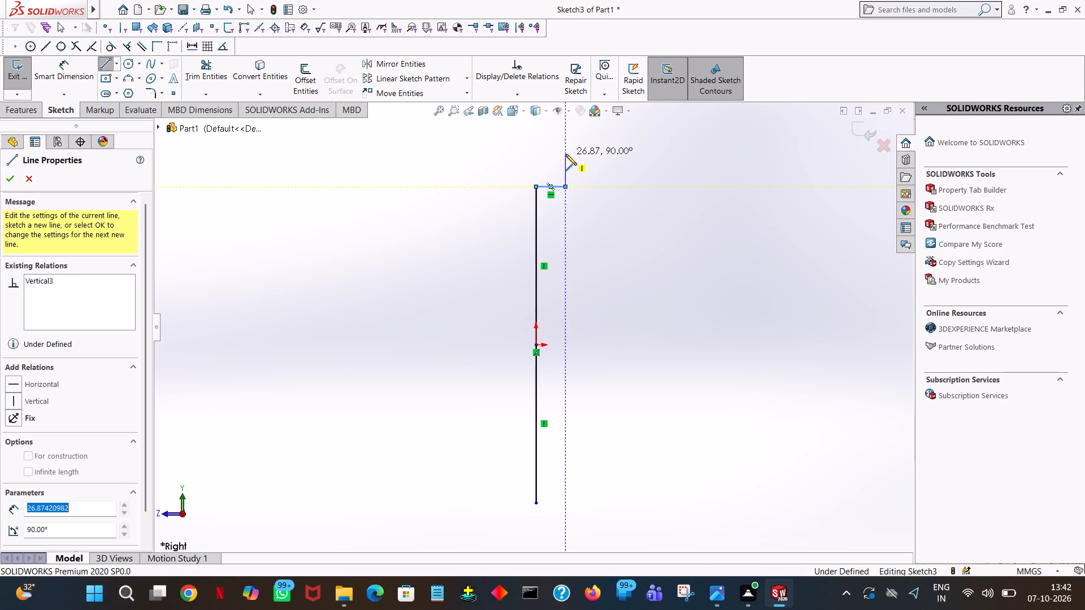
text(20)
key(Return)
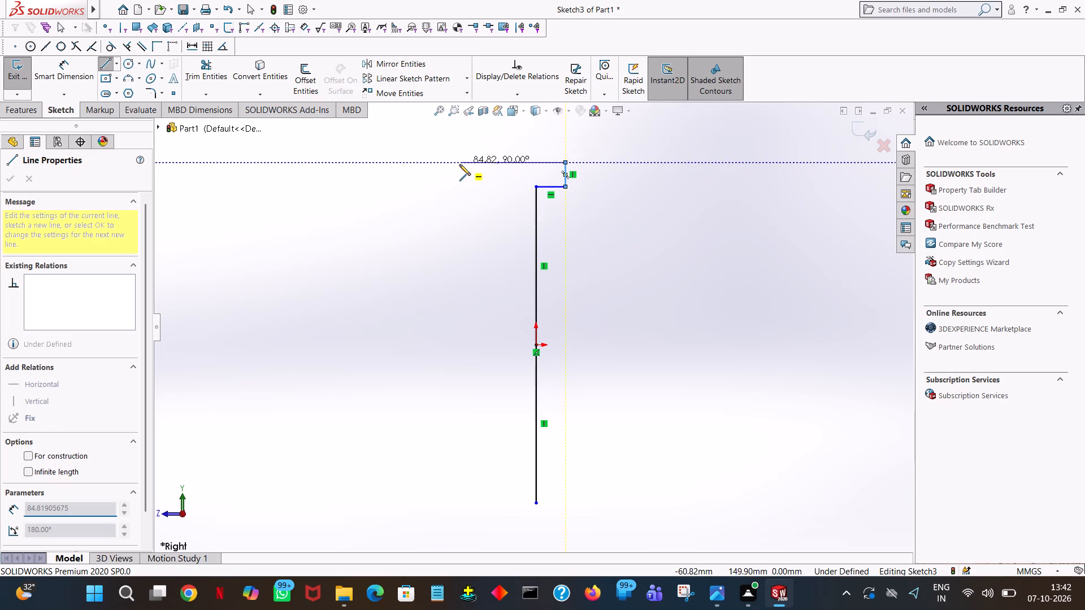
click(459, 164)
text(44)
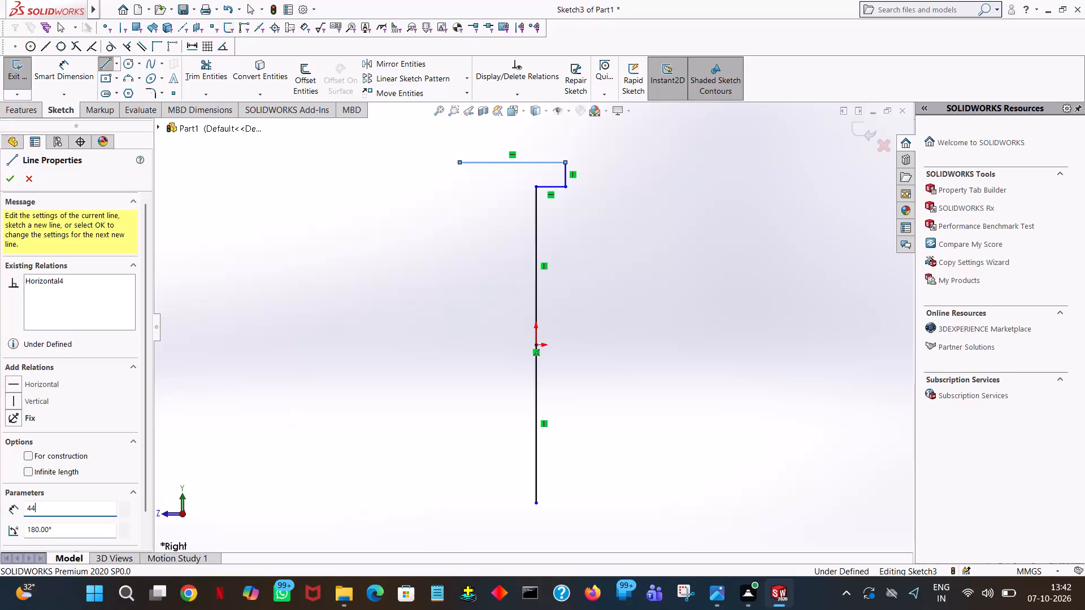
key(Return)
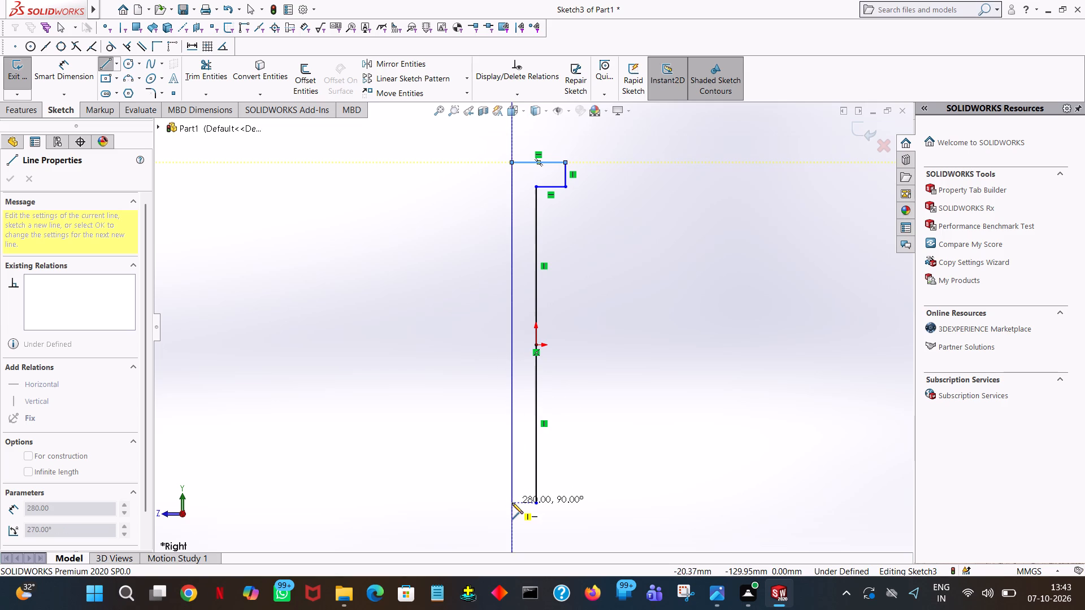
Sketch a 300 mm vertical line downward from the end of the top 44 mm line.
click(511, 518)
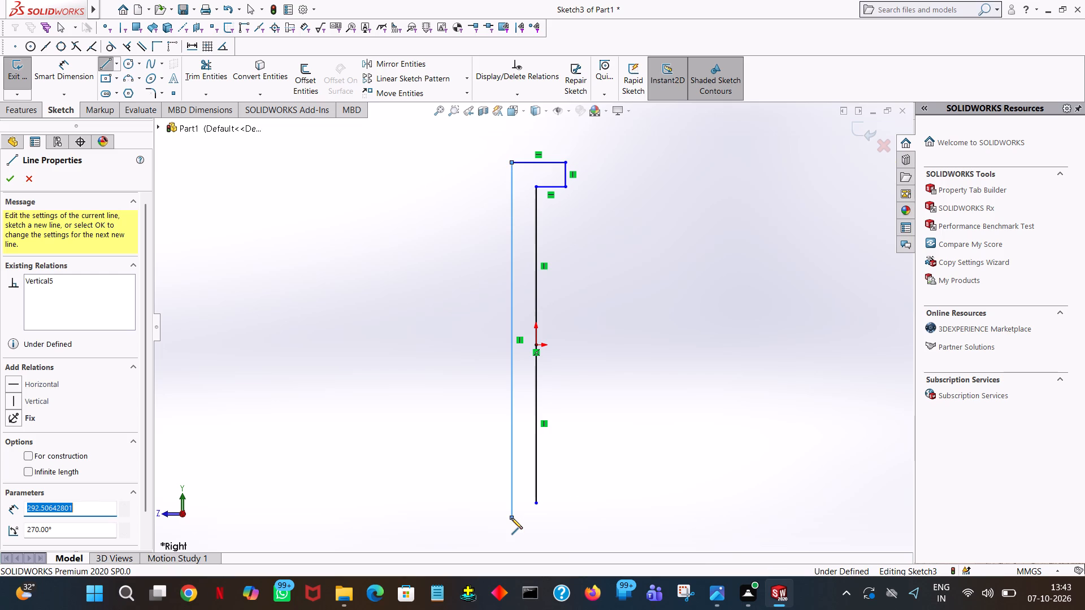
key(3)
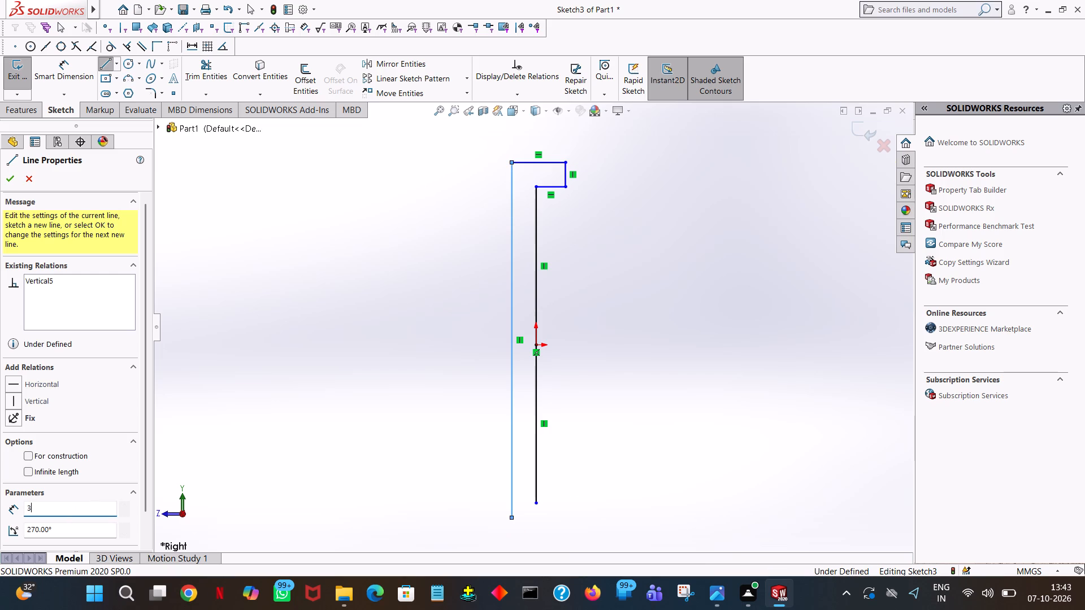
text(00)
key(Return)
Close the profile at the bottom with a 44 mm horizontal, a 20 mm vertical and a 24 mm horizontal line to the inner line's lower end.
click(567, 529)
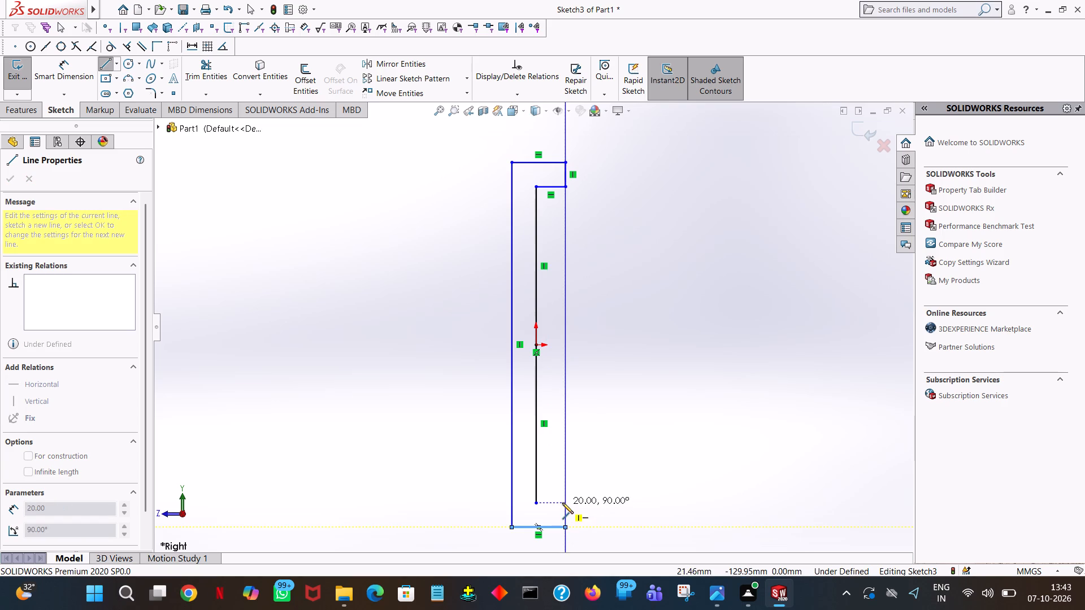
click(563, 500)
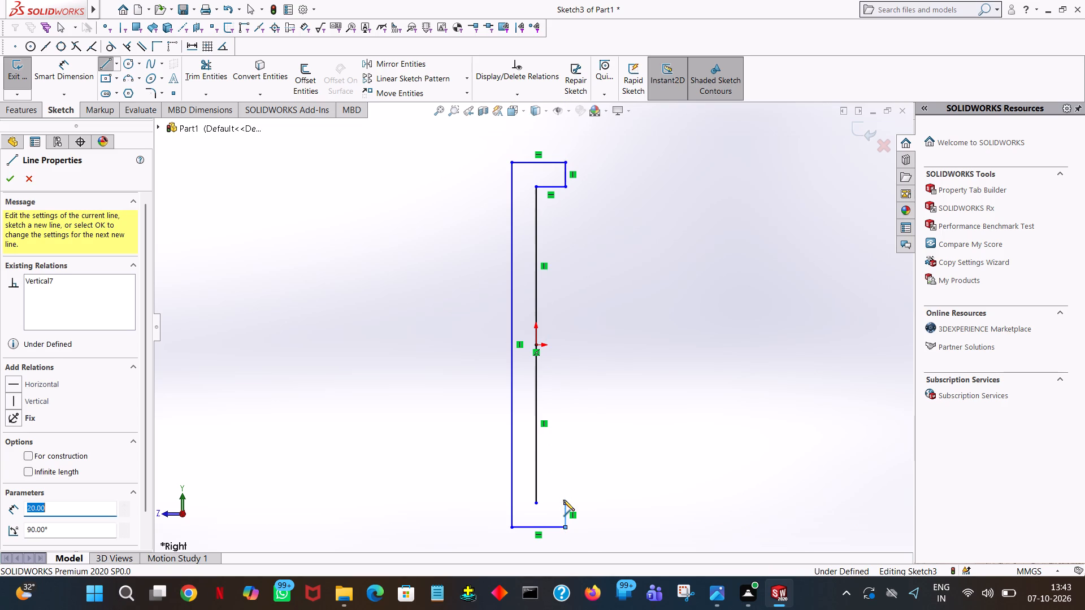
click(536, 504)
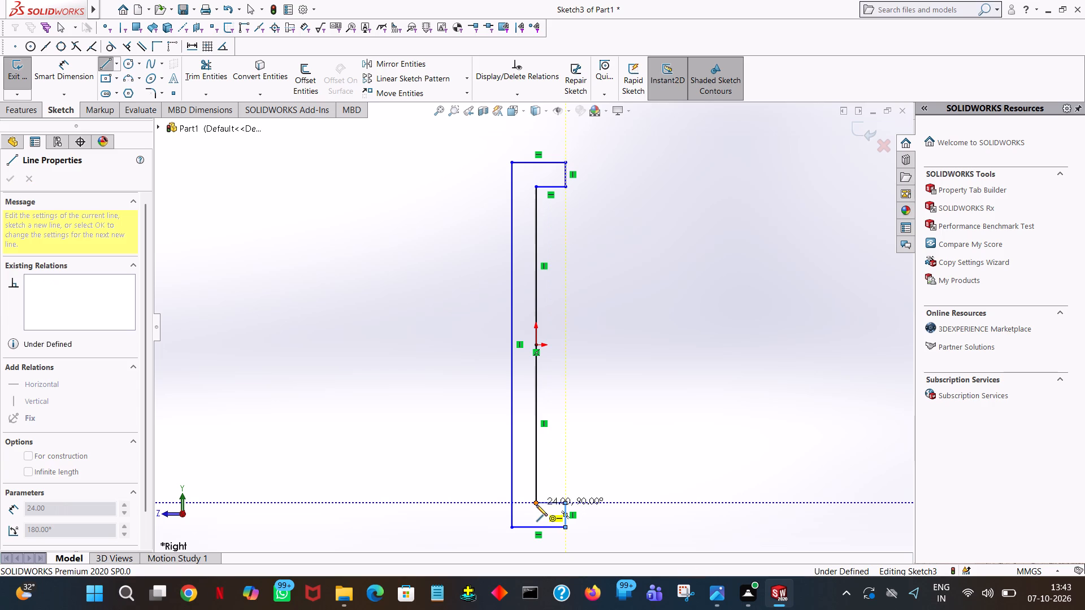
right_click(536, 505)
click(566, 499)
click(709, 258)
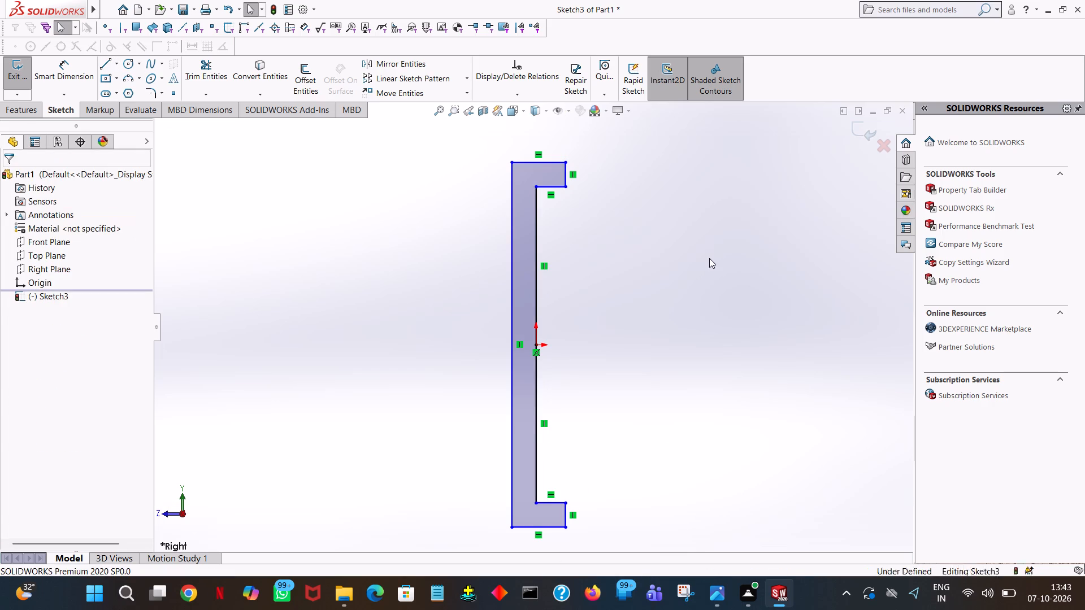
Extrude the closed C-shaped profile 100 mm blind in the reversed direction.
click(28, 116)
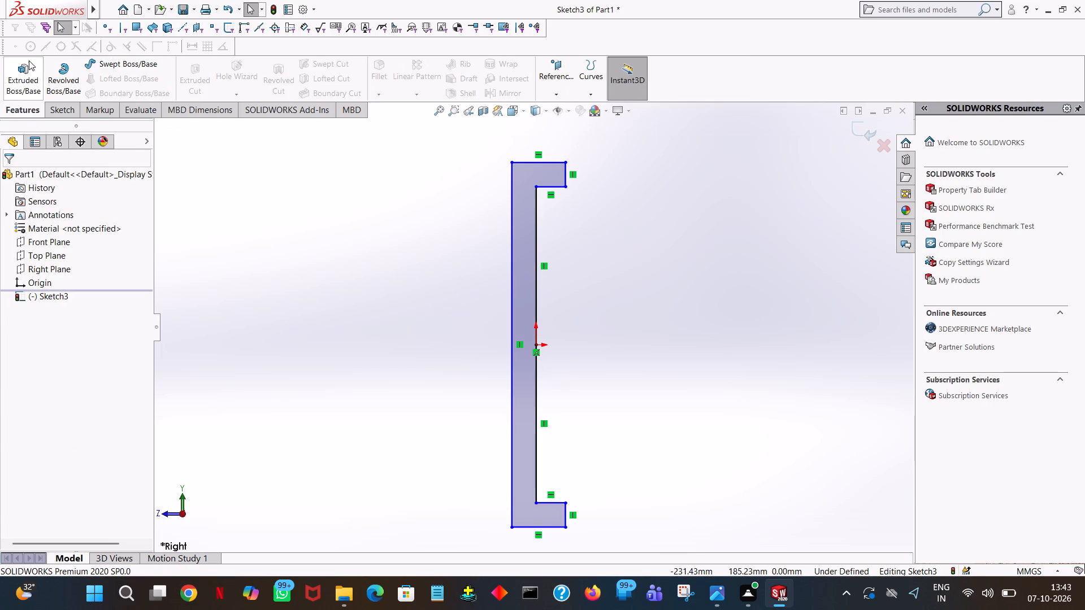
click(25, 63)
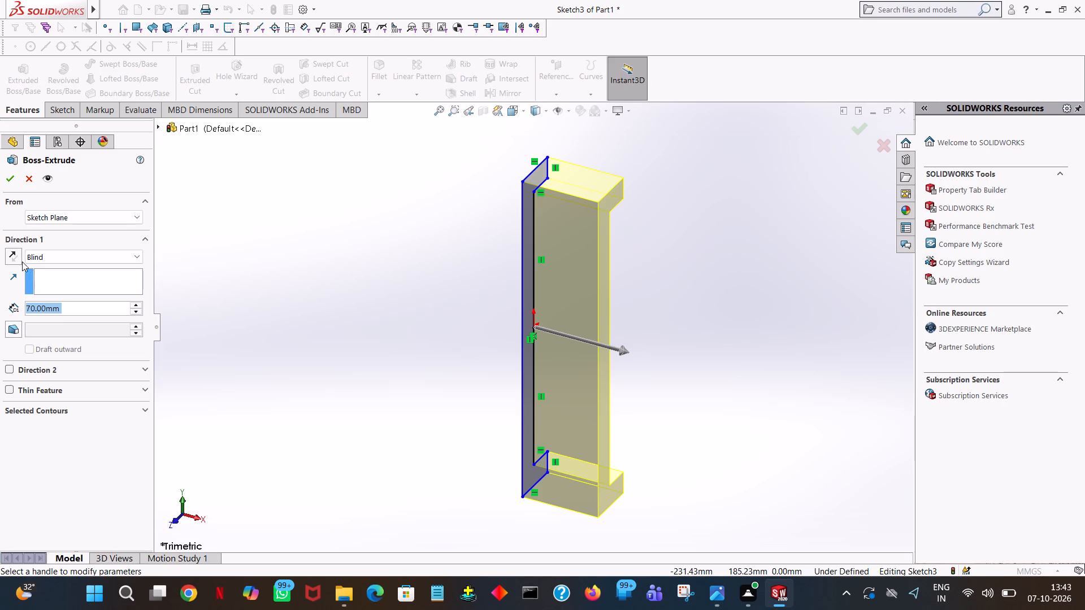
click(14, 254)
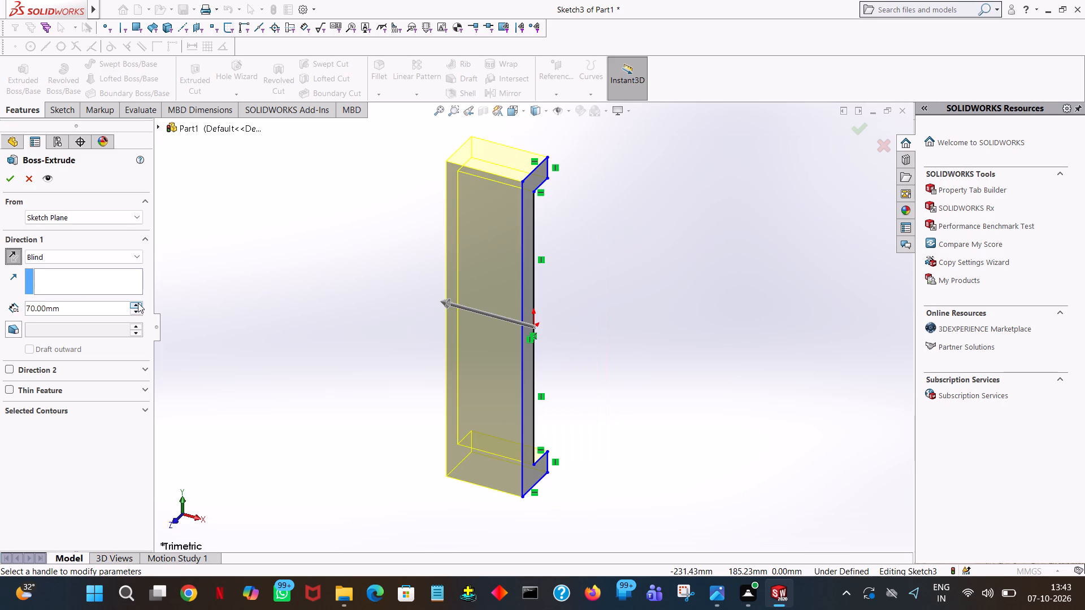
double_click(138, 303)
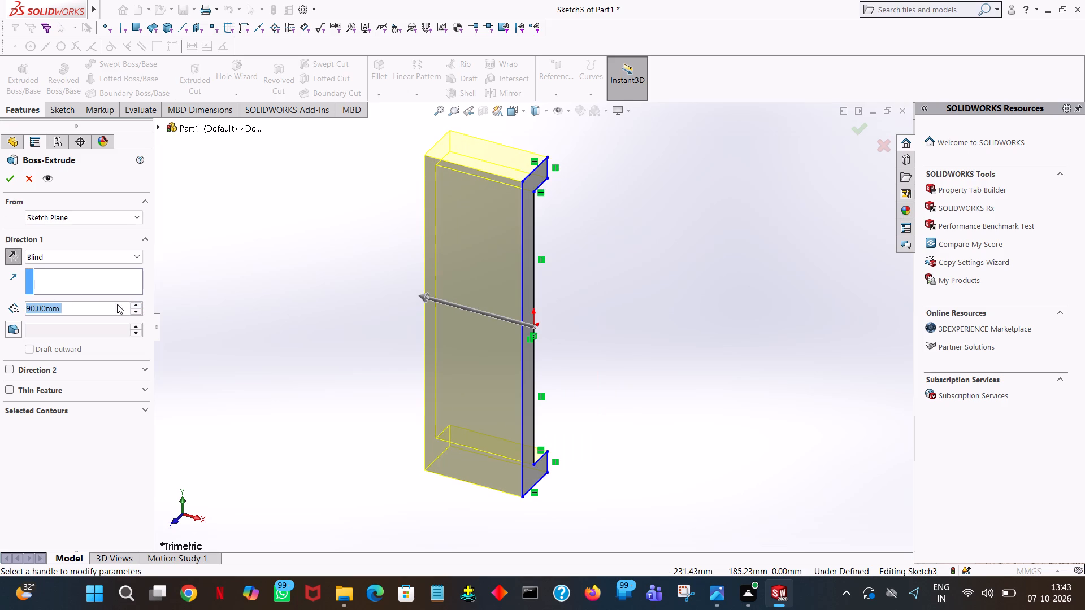
click(133, 308)
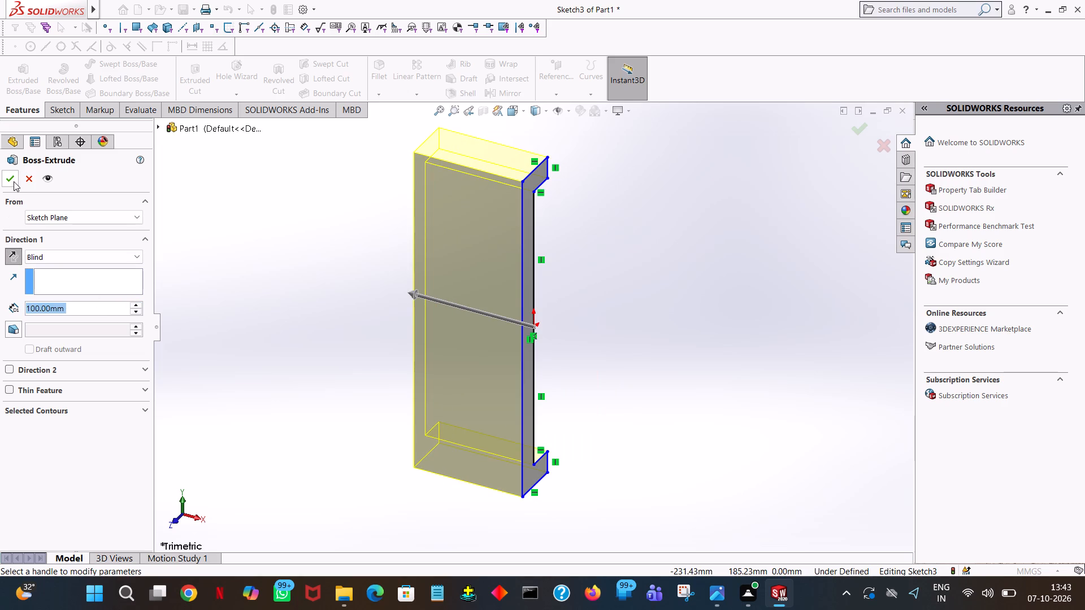
click(14, 181)
click(652, 227)
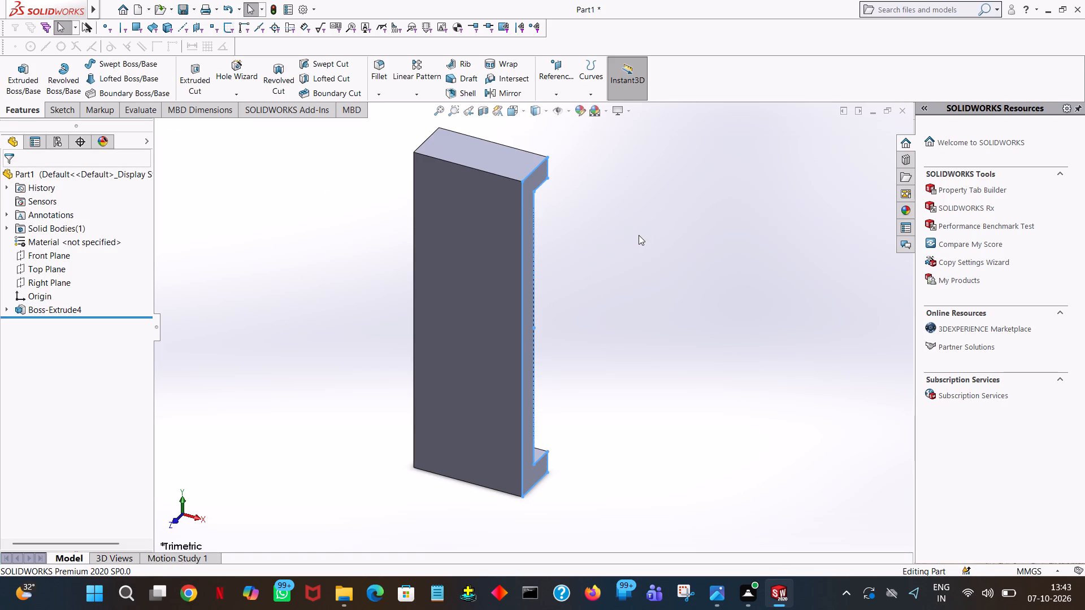
Create a reference plane offset 150-70 mm above the Top Plane.
middle_drag(639, 236, 609, 207)
middle_drag(607, 211, 601, 220)
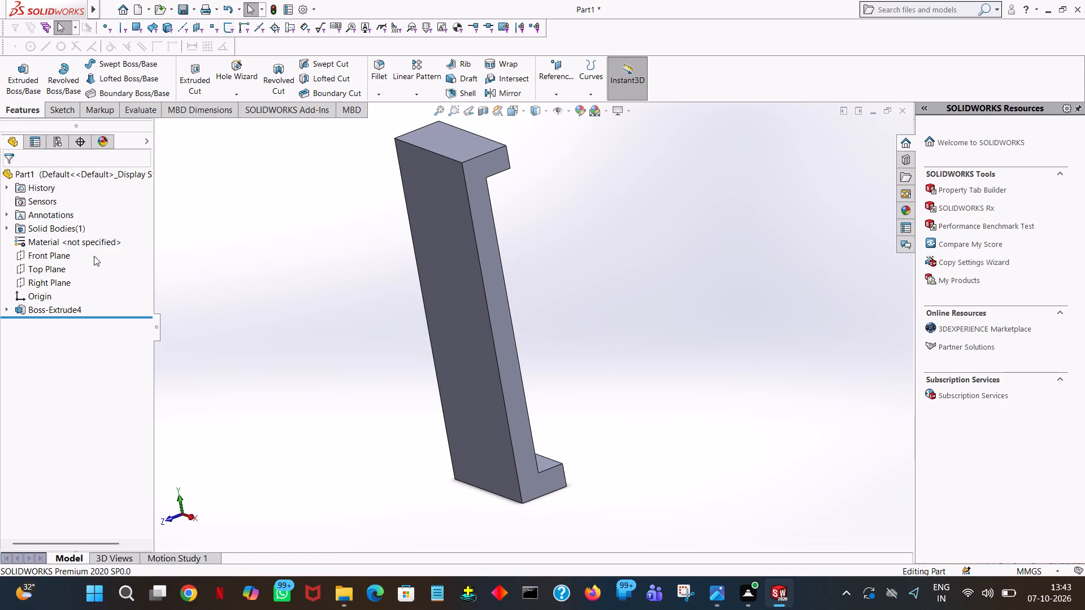
click(58, 268)
middle_drag(266, 271, 242, 272)
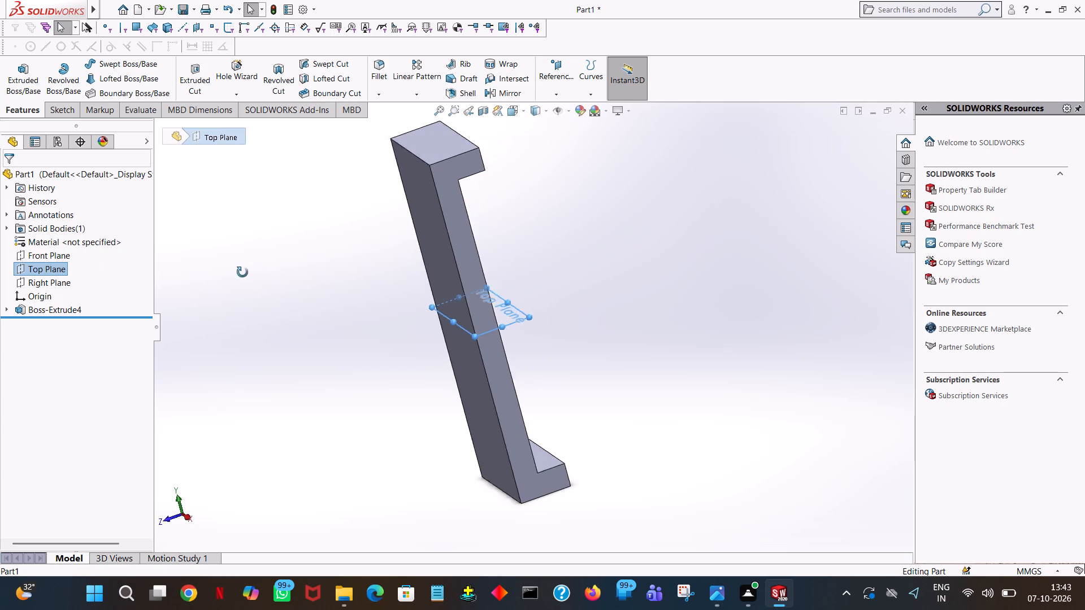
middle_drag(242, 272, 230, 267)
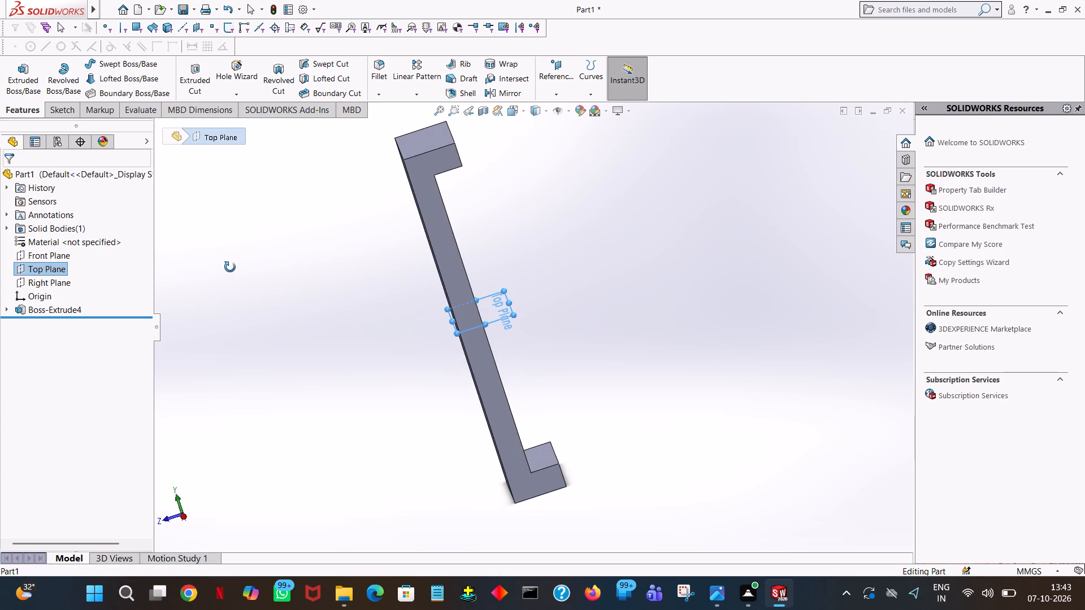
middle_drag(230, 267, 217, 229)
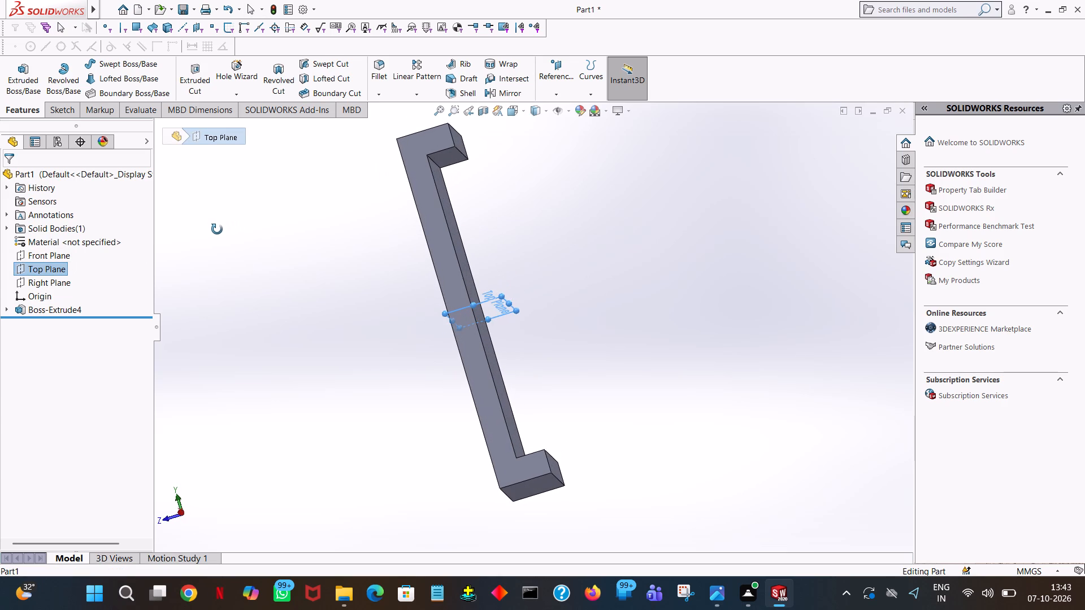
middle_drag(217, 229, 216, 230)
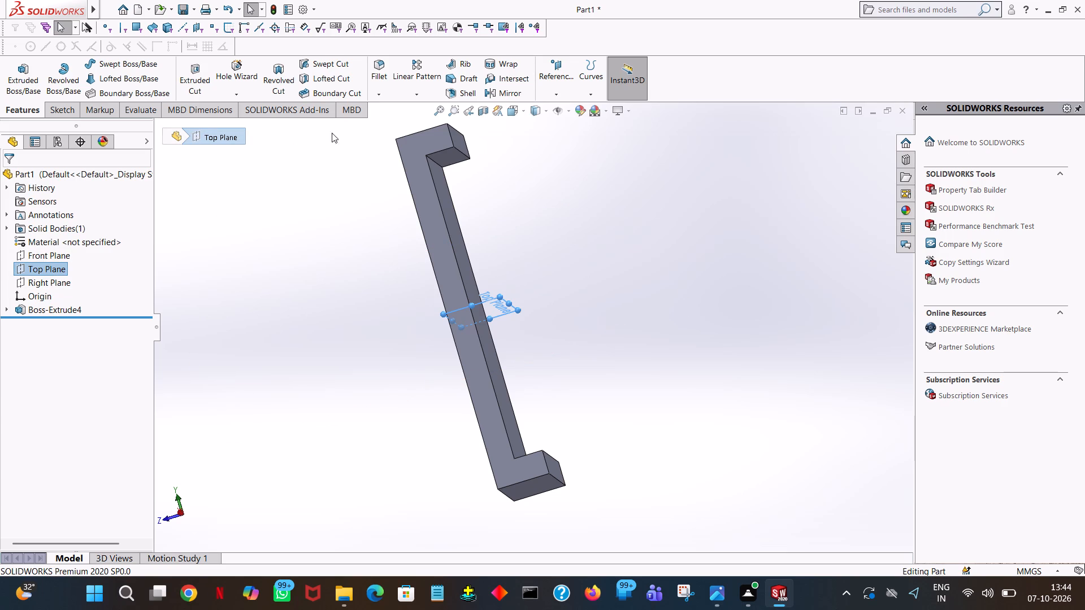
click(557, 89)
click(557, 112)
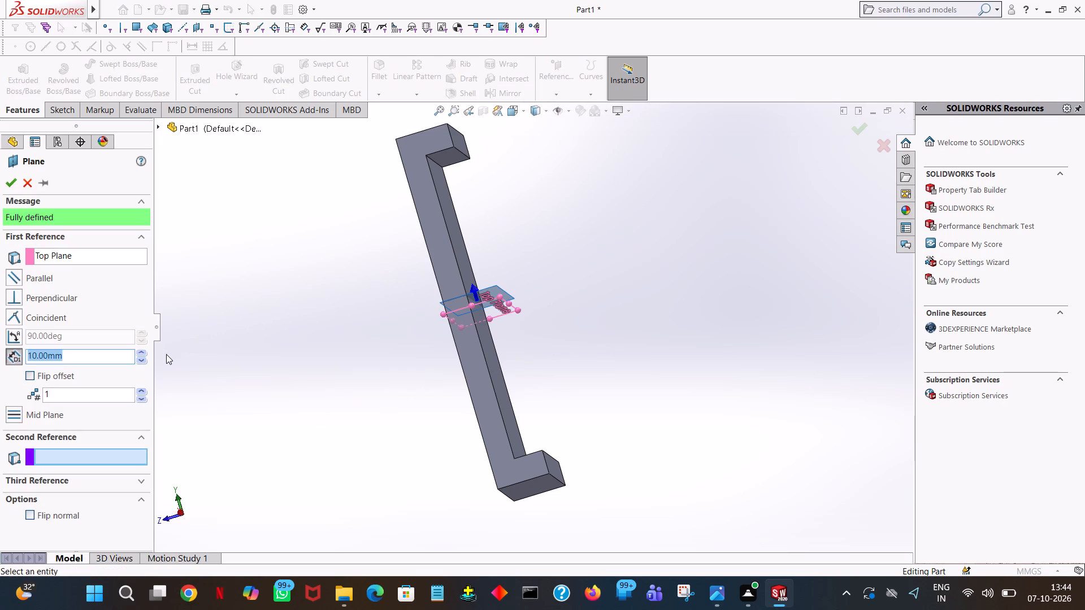
text(150-)
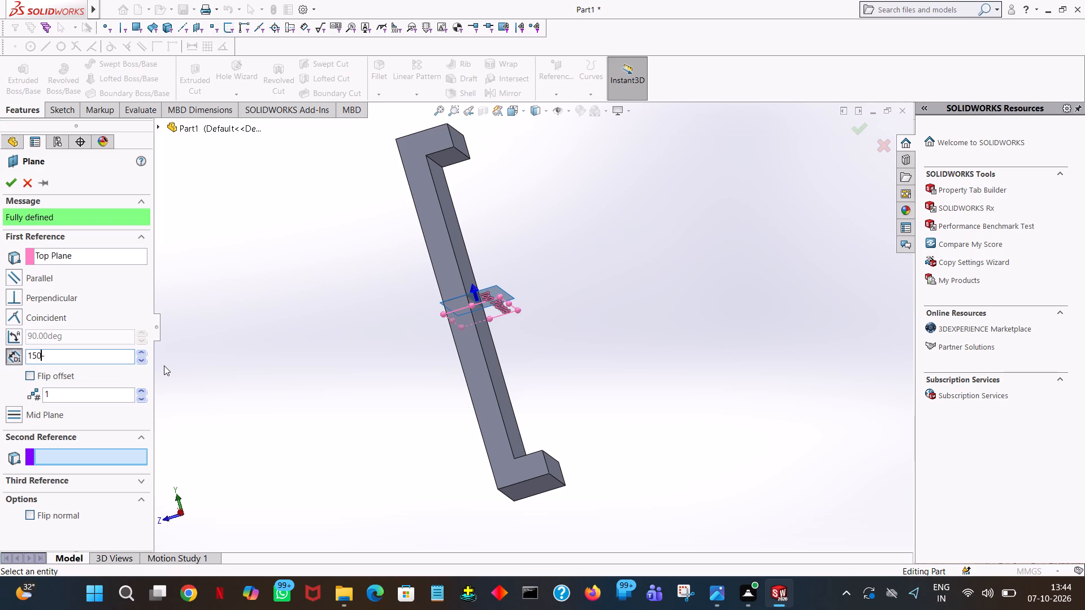
text(70)
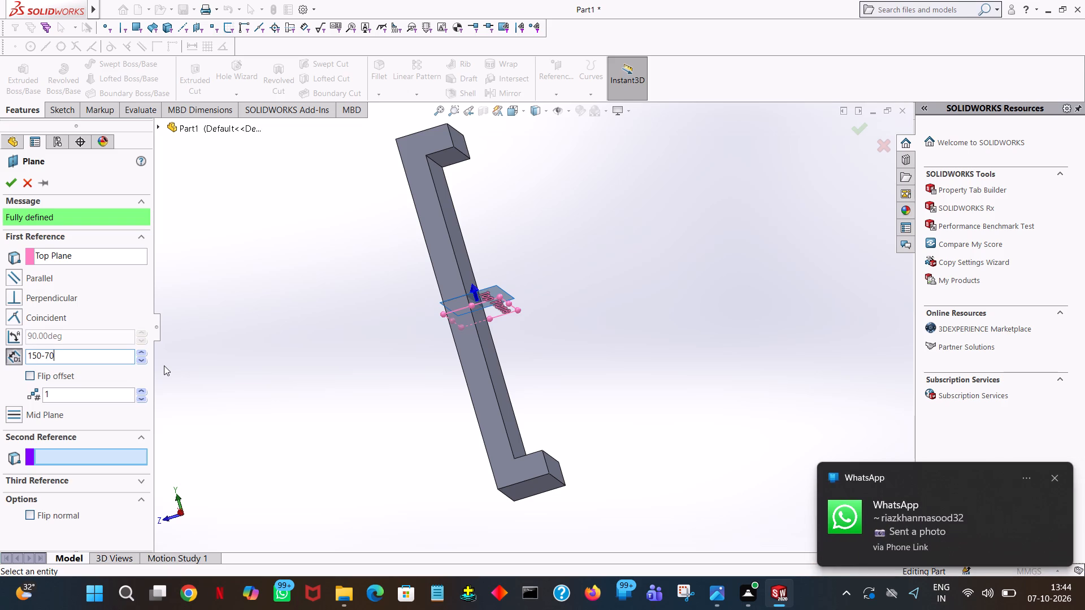
key(Return)
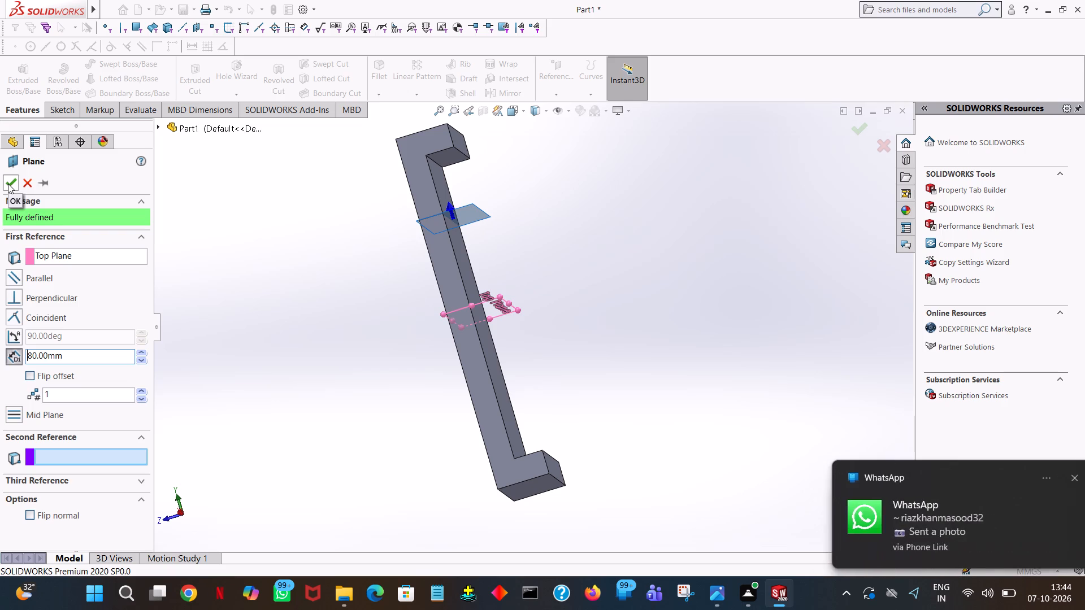
click(8, 184)
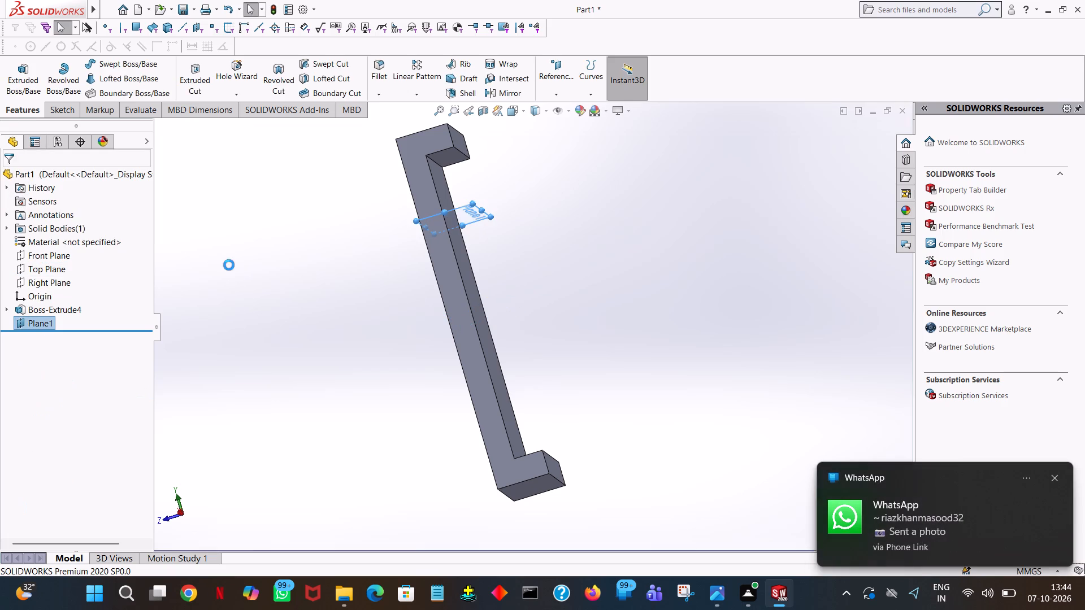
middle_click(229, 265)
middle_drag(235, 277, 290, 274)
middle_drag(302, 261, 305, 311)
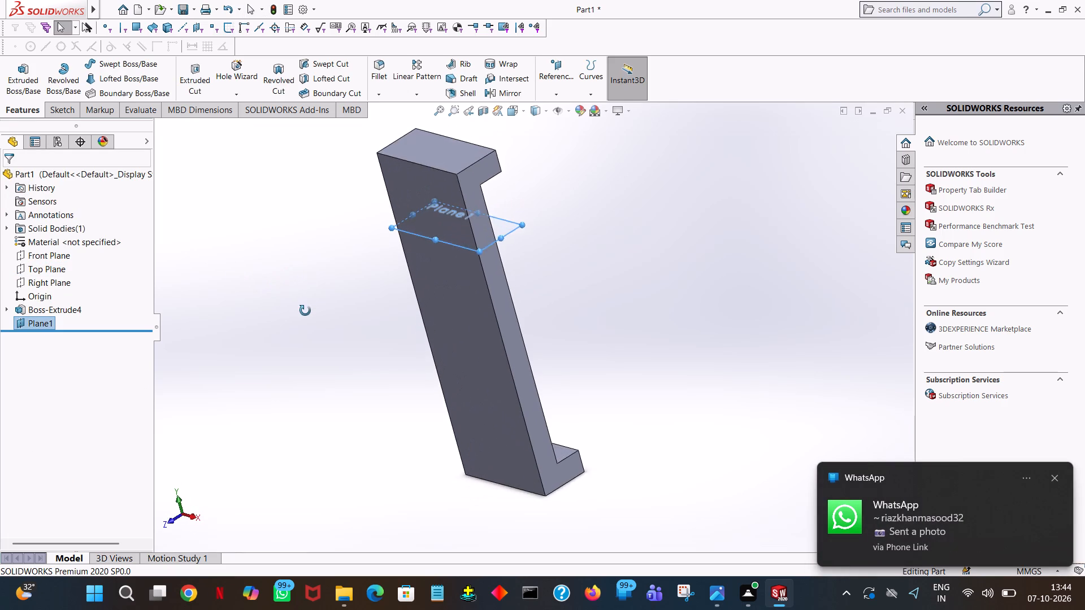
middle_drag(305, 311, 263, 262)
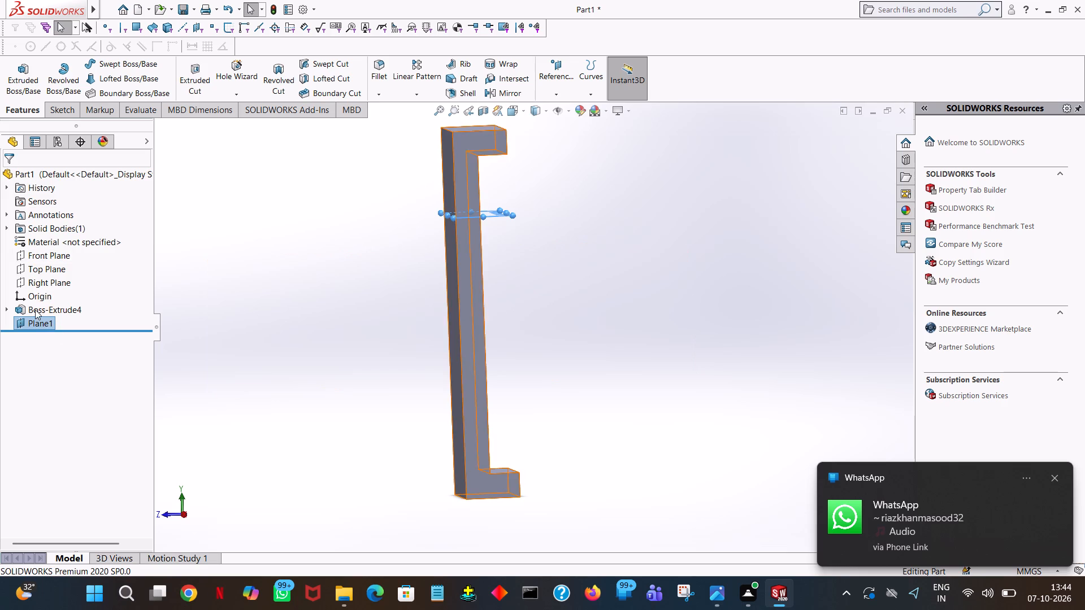
Start a new sketch on the reference plane offset above the Top Plane.
click(38, 323)
click(48, 309)
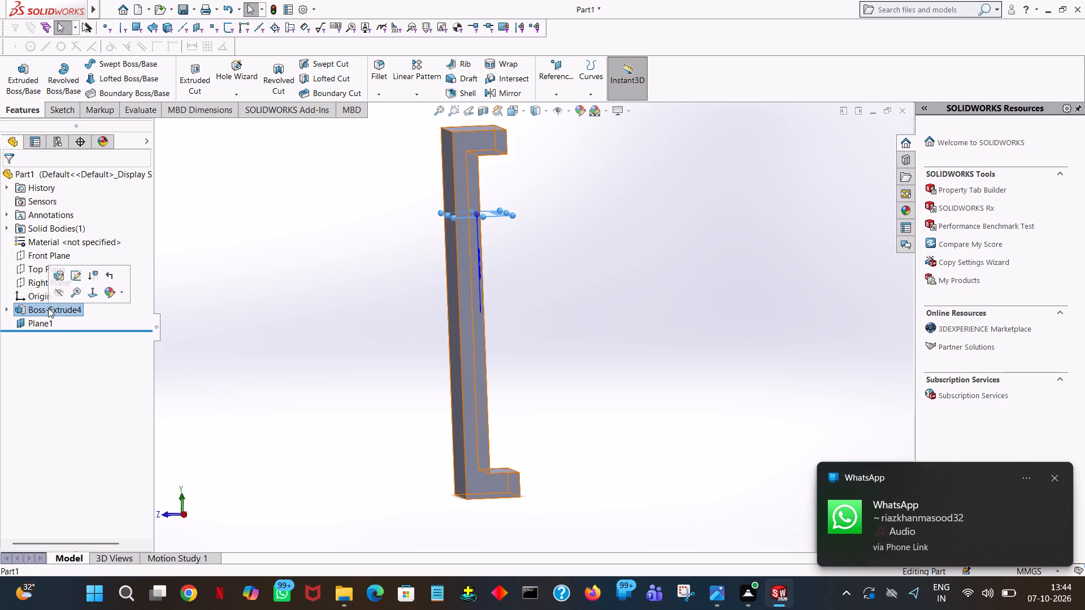
click(34, 326)
click(44, 311)
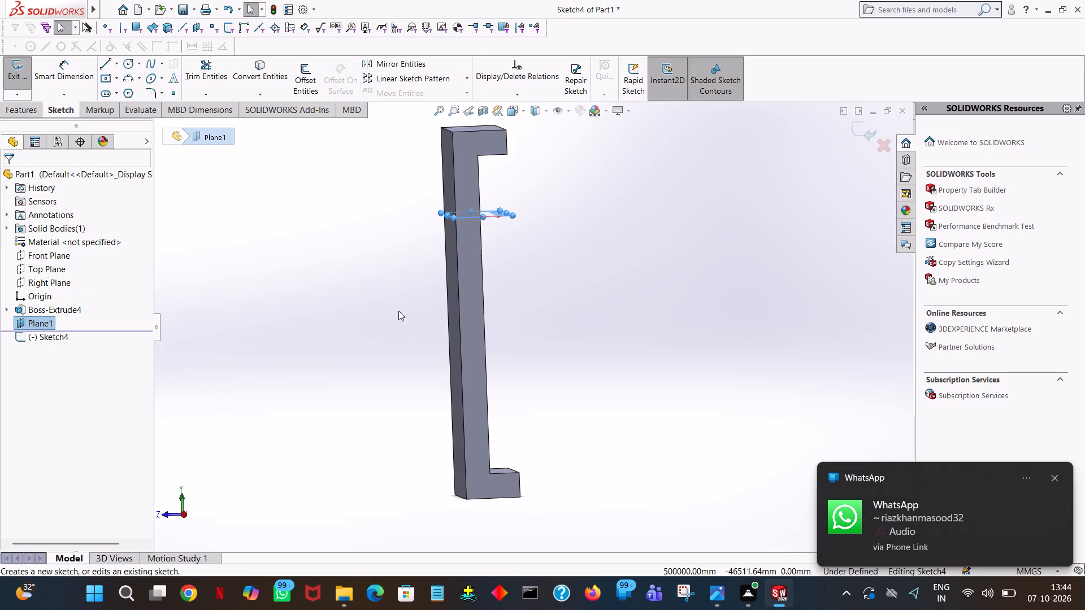
key(space)
click(141, 83)
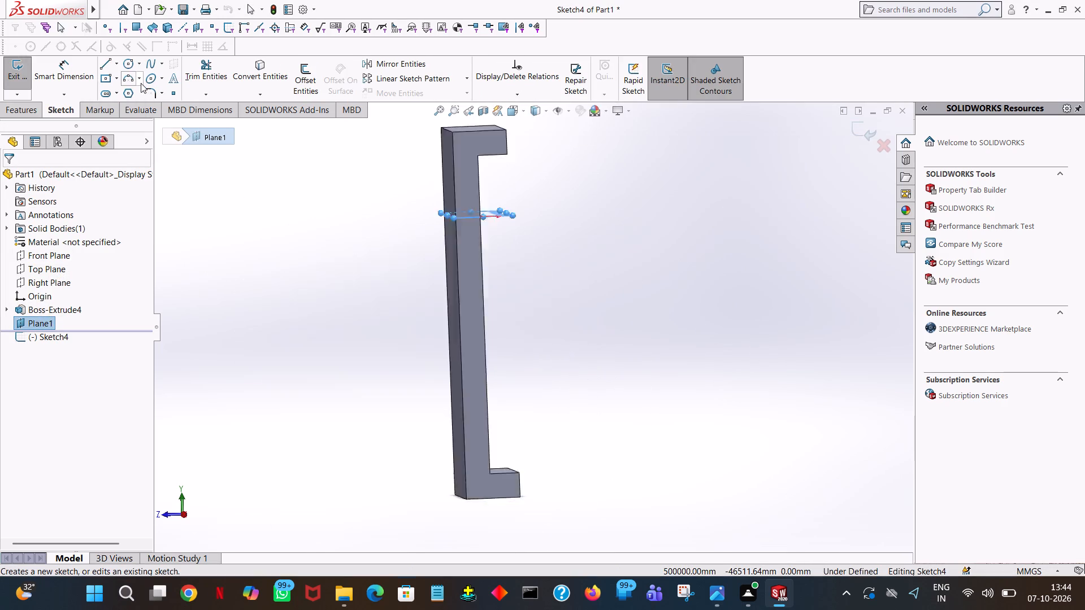
middle_click(593, 194)
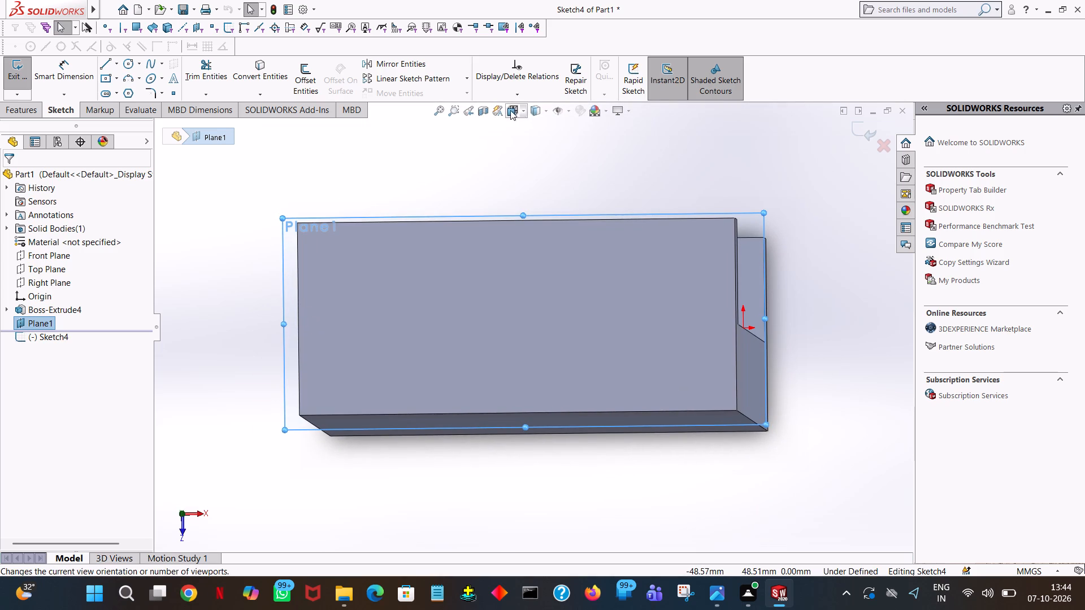
click(526, 111)
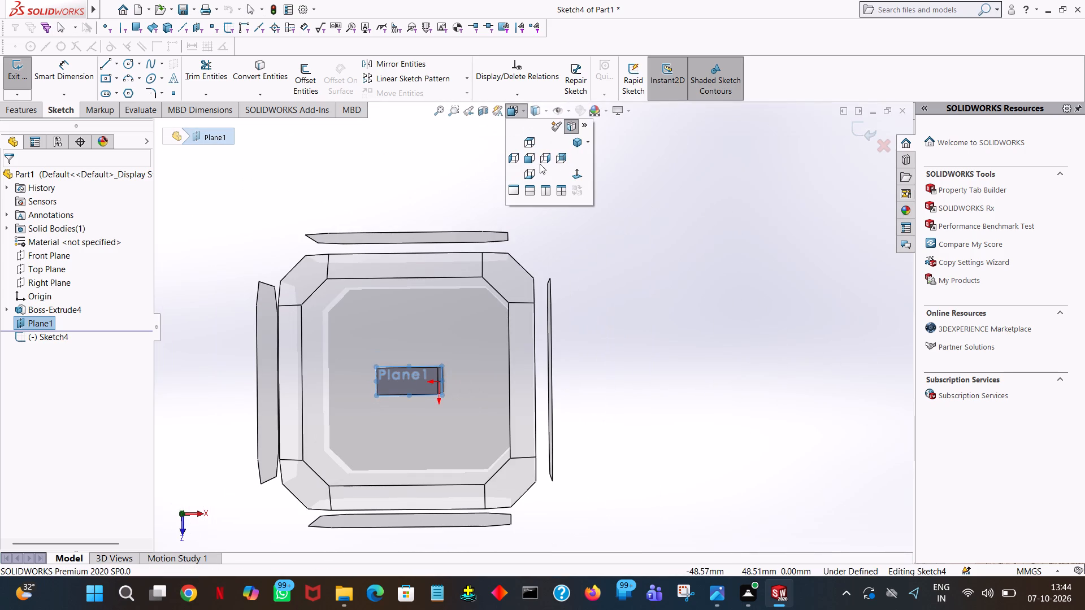
click(572, 175)
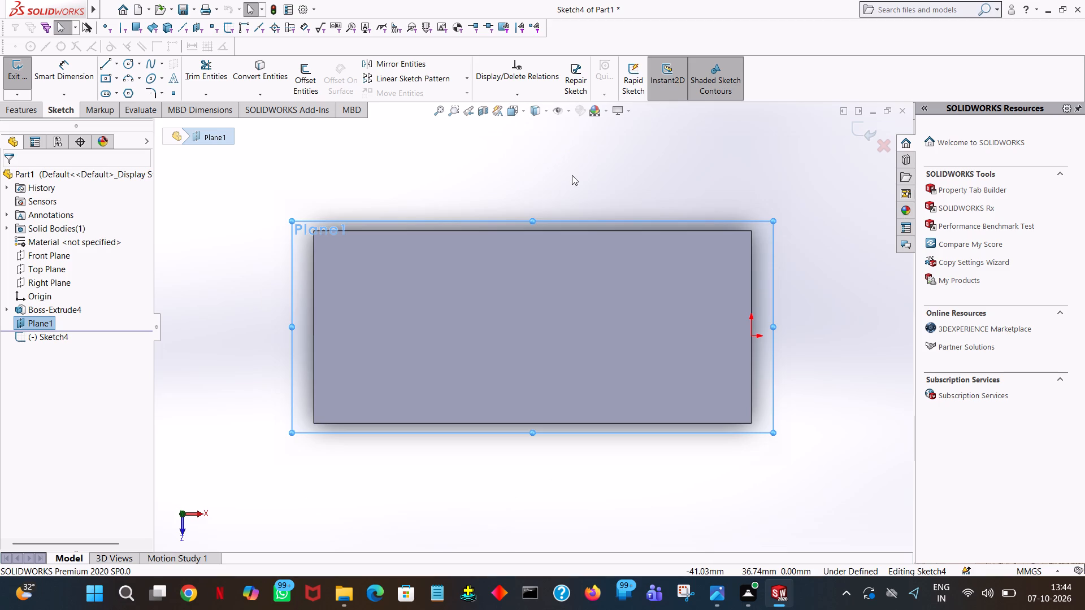
middle_click(802, 356)
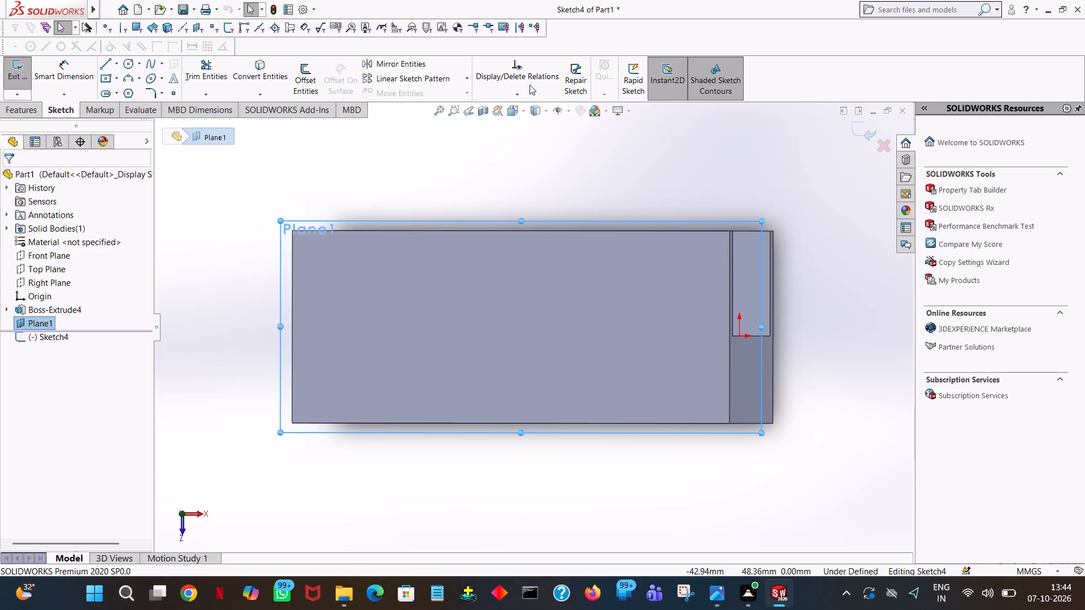
click(542, 110)
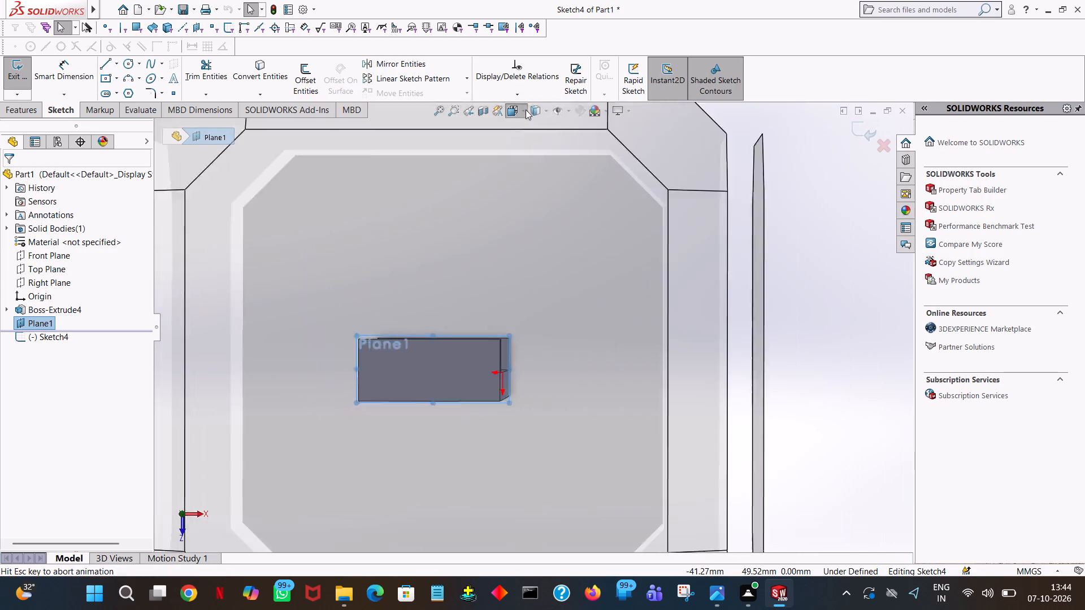
click(574, 171)
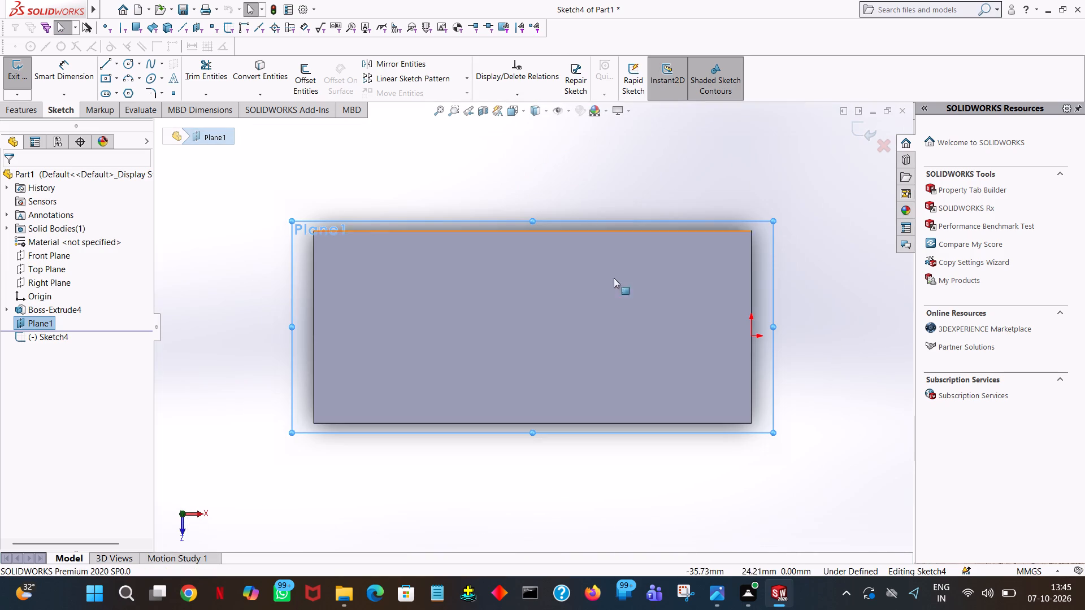
Stretch the offset plane's boundary well beyond the front edge of the body.
ctrl+scroll(631, 325, down, 3)
ctrl+scroll(631, 325, up, 8)
ctrl+scroll(631, 325, down, 3)
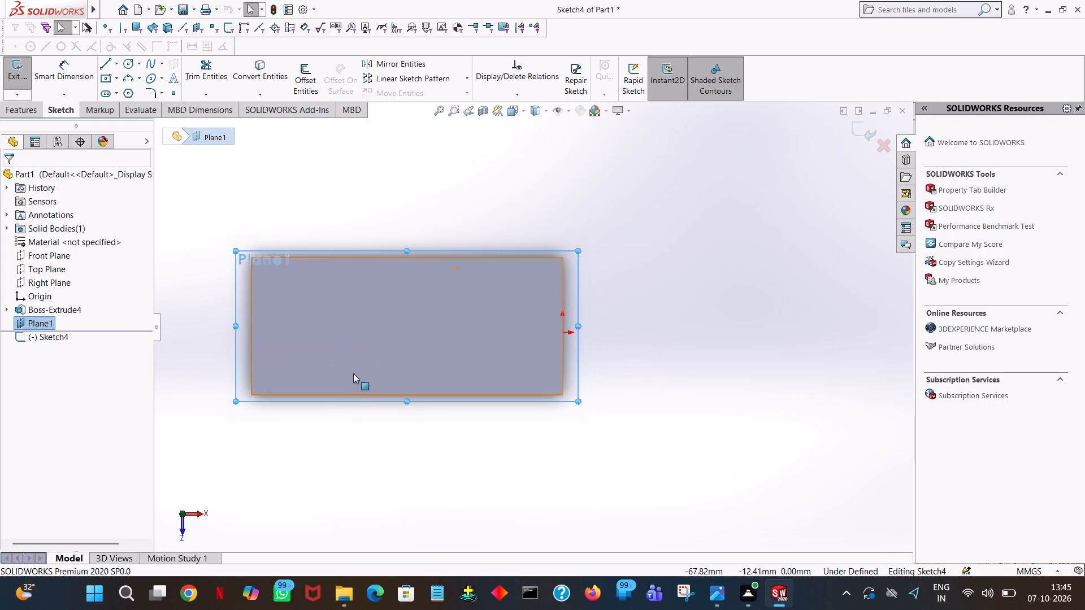
ctrl+middle_drag(402, 463, 501, 378)
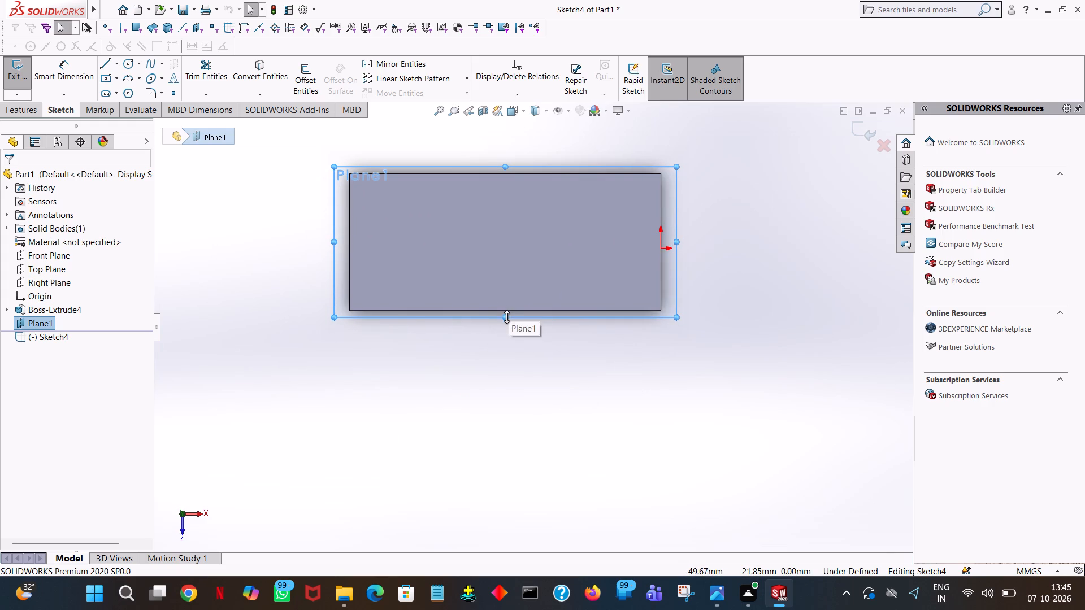
drag(506, 316, 511, 600)
click(749, 361)
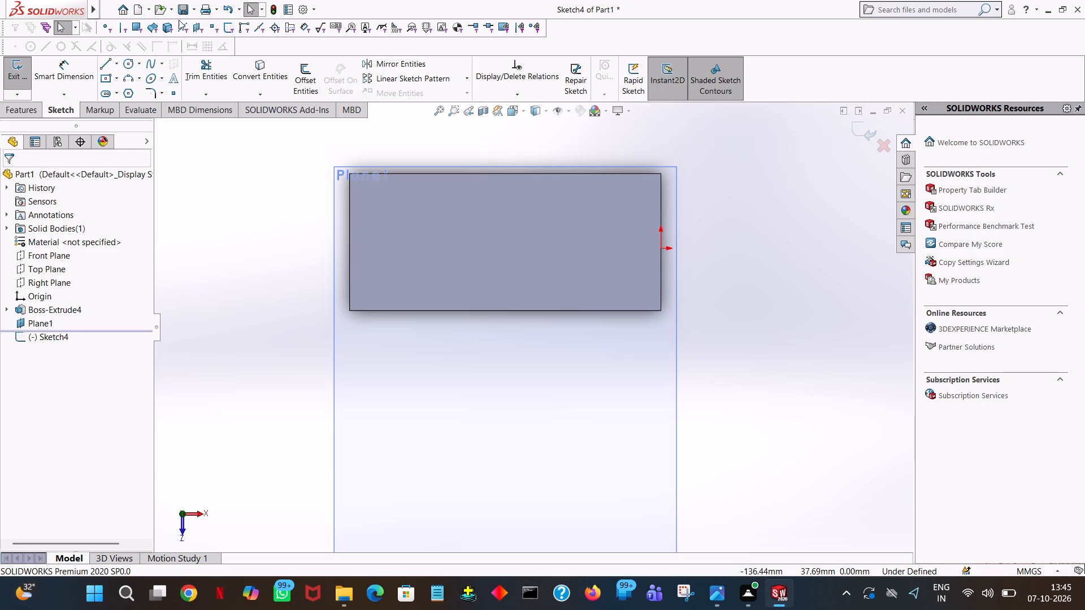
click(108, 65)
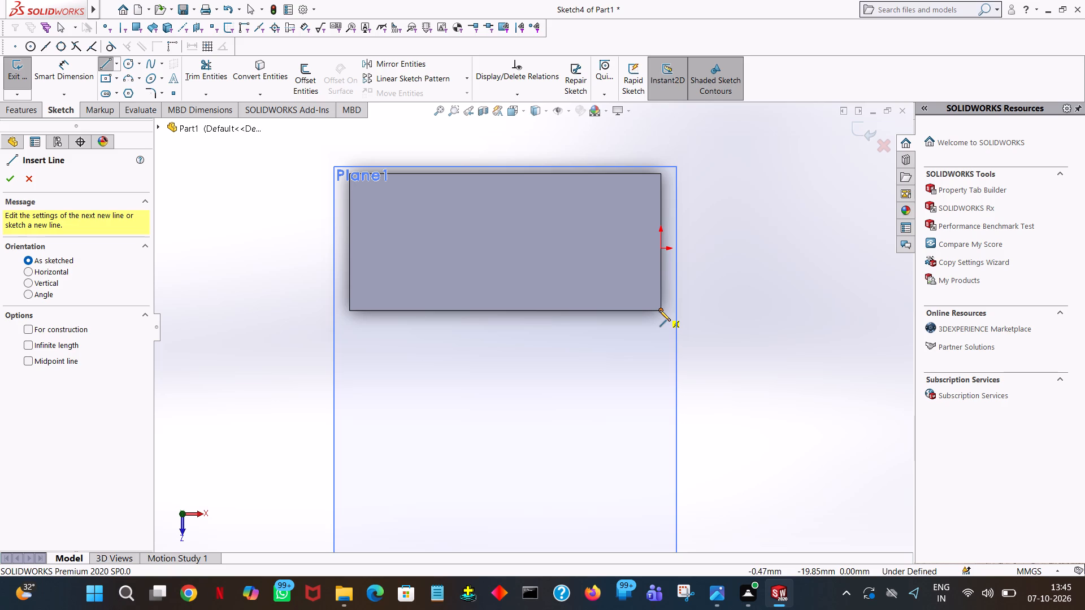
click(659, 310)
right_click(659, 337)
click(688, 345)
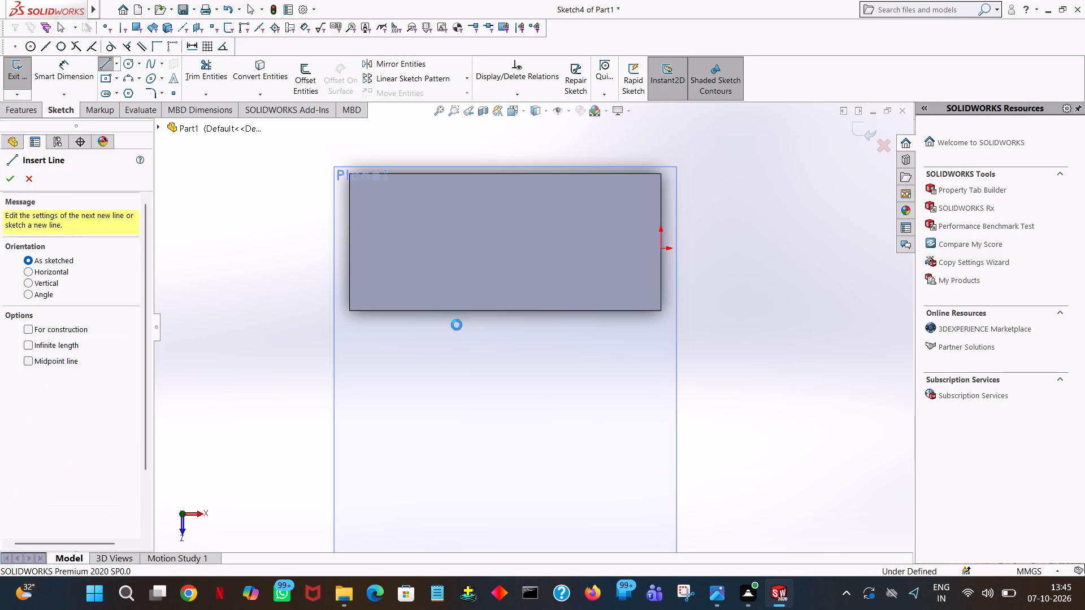
Sketch a vertical line 300-44 mm long outward from the midpoint of the body's front edge.
click(101, 68)
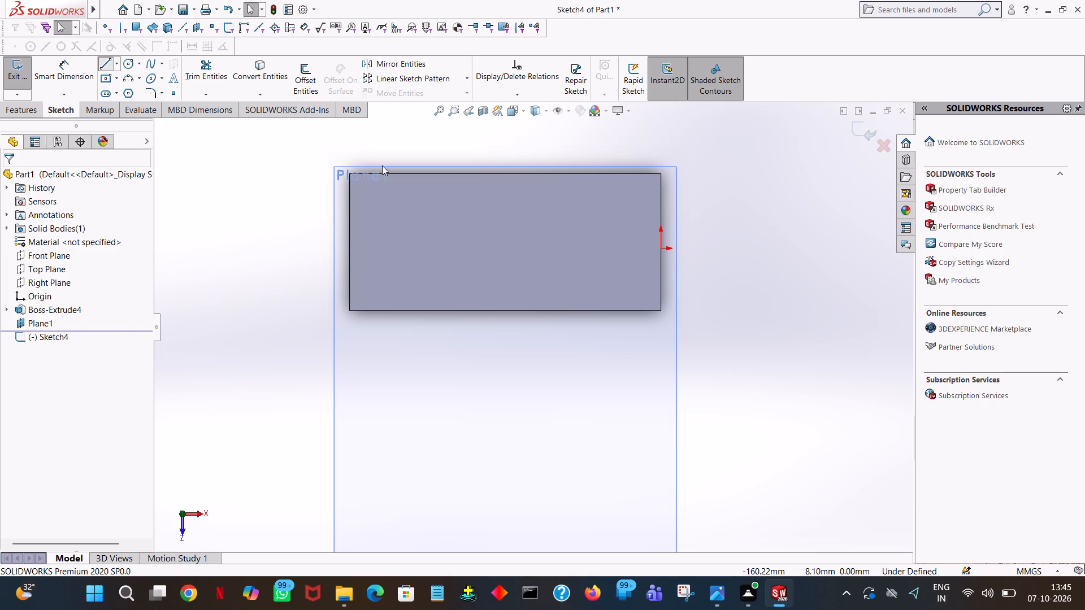
click(505, 310)
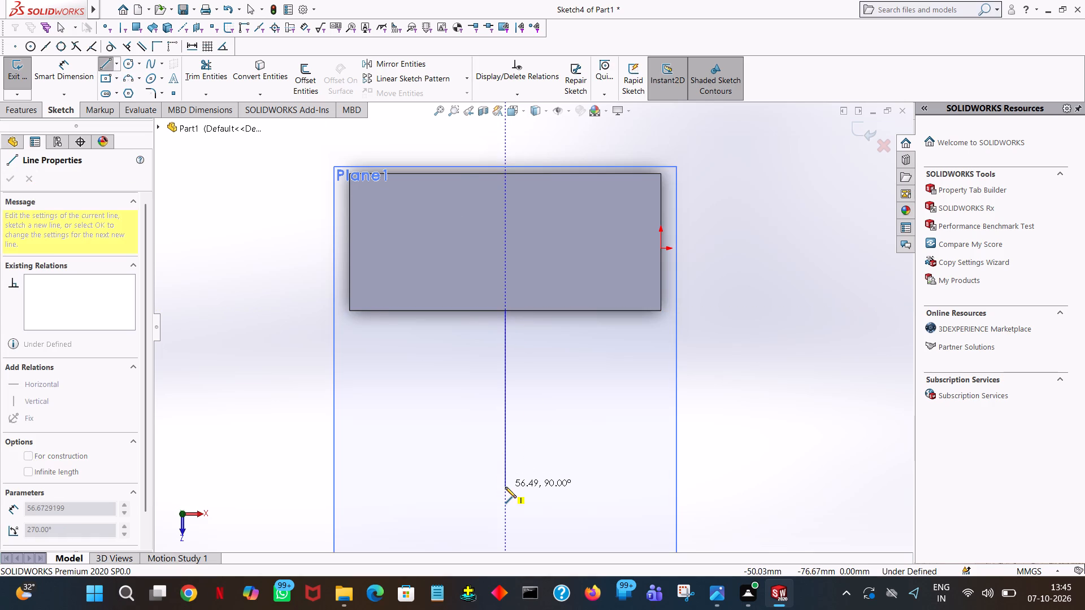
click(505, 487)
text(300)
text(-44)
key(Return)
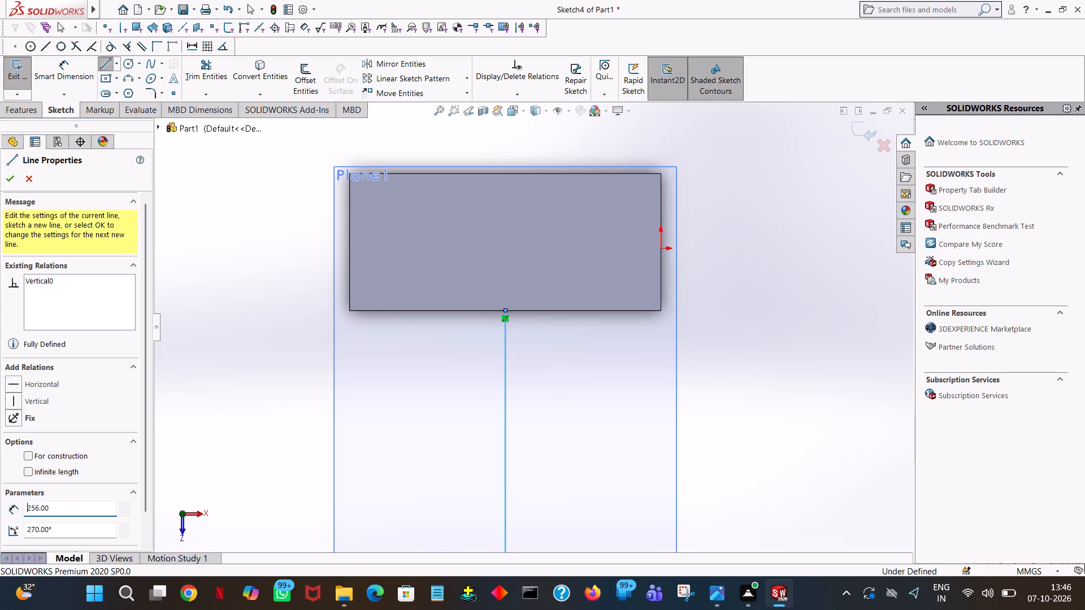
click(438, 114)
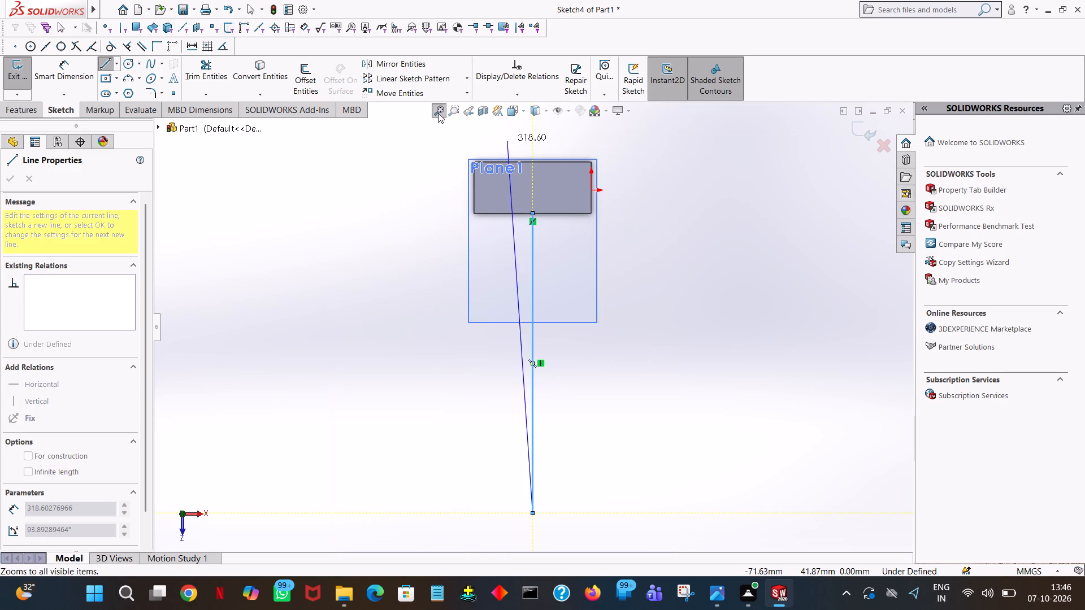
right_click(420, 415)
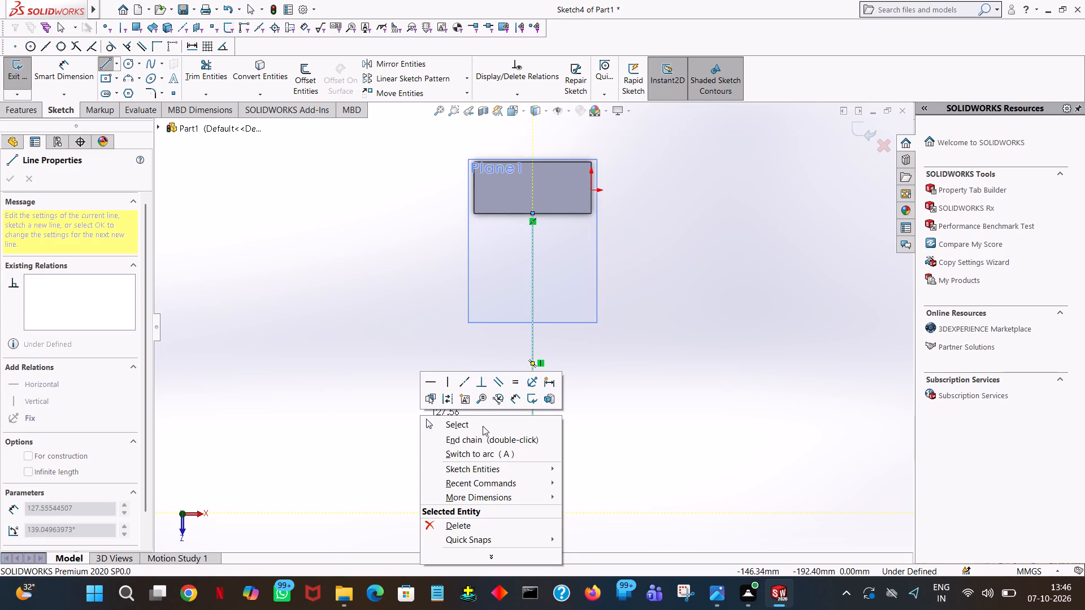
click(476, 426)
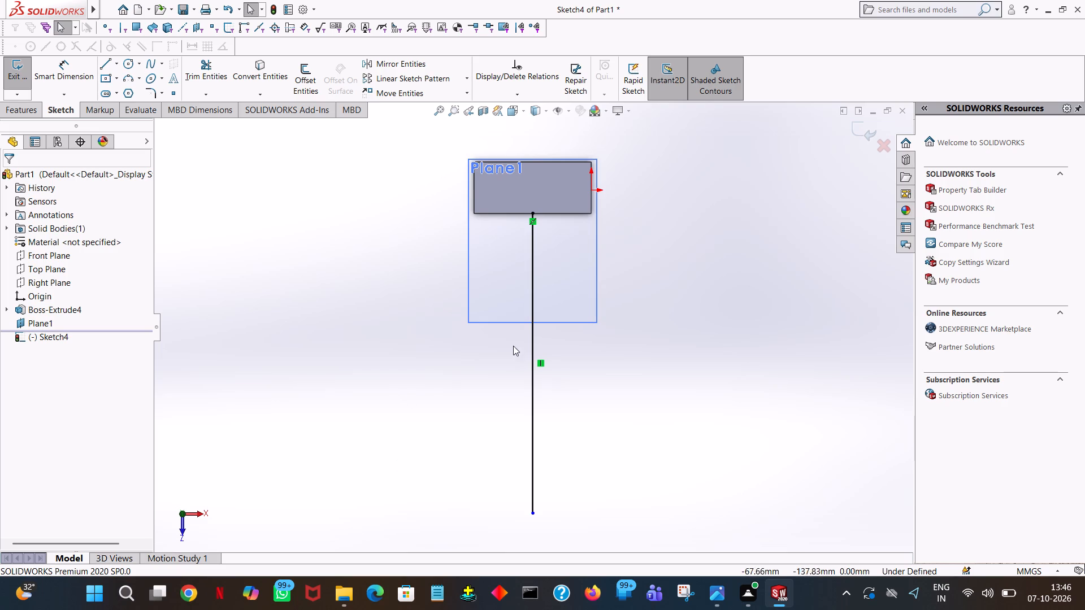
From the vertical line's far end, sketch a 16 mm horizontal line to the right and a slanted line to the body's front right corner.
click(102, 64)
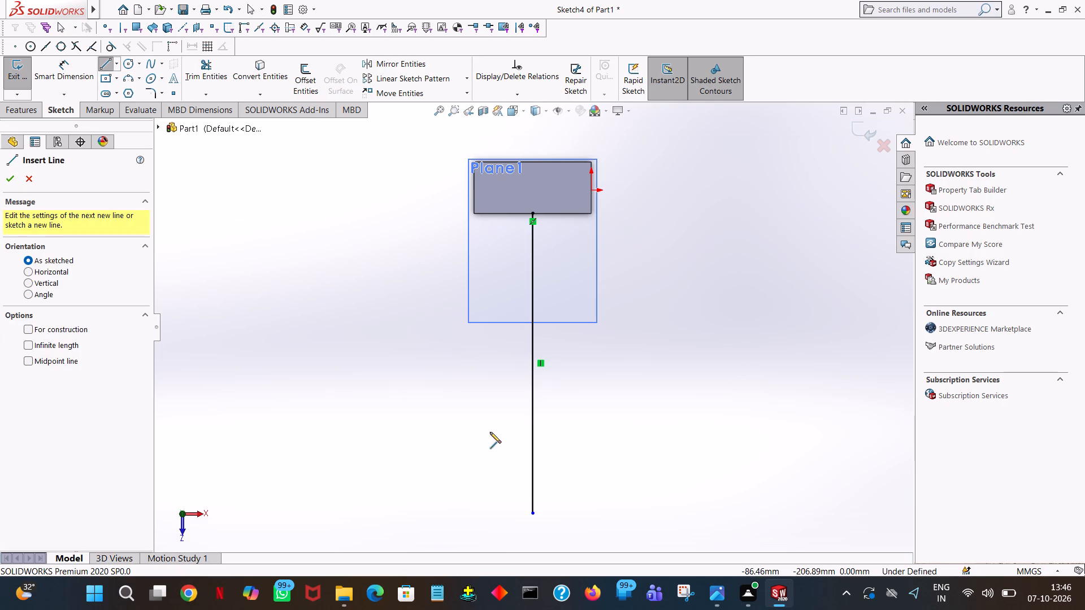
click(532, 516)
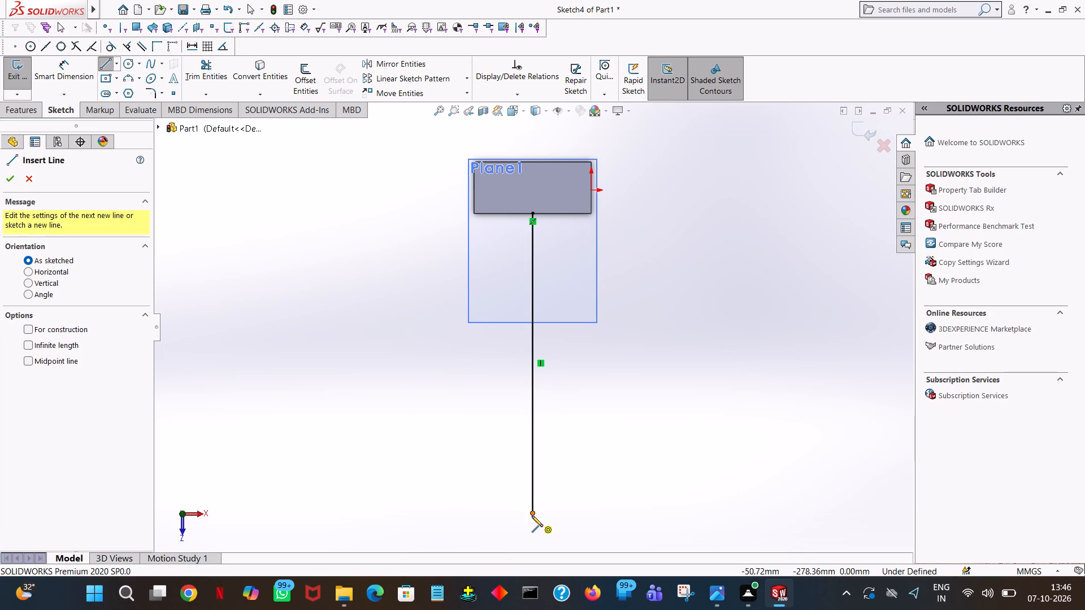
click(571, 513)
text(16)
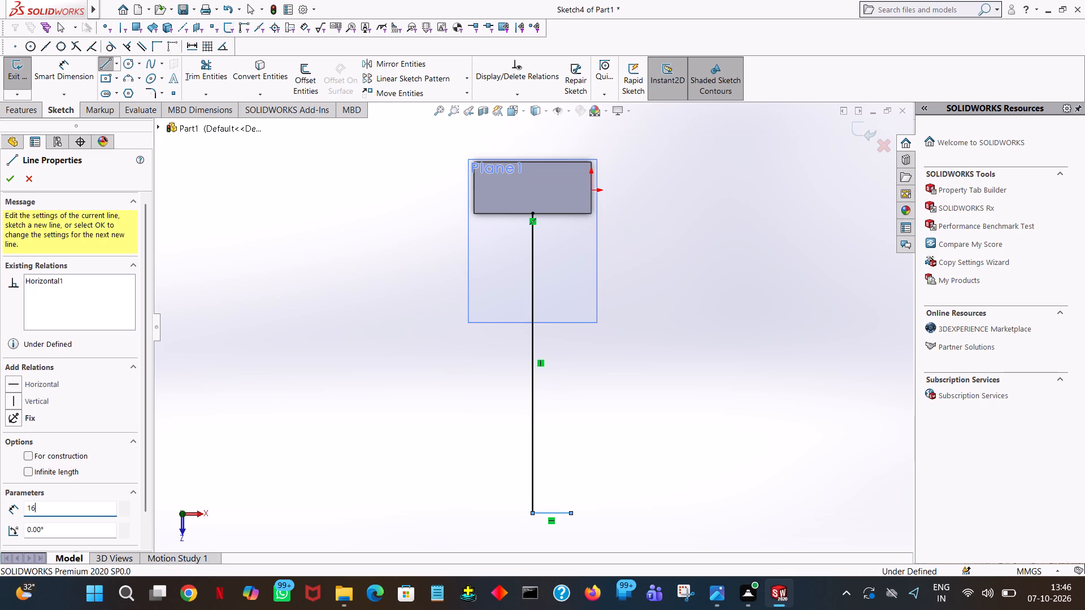
key(Return)
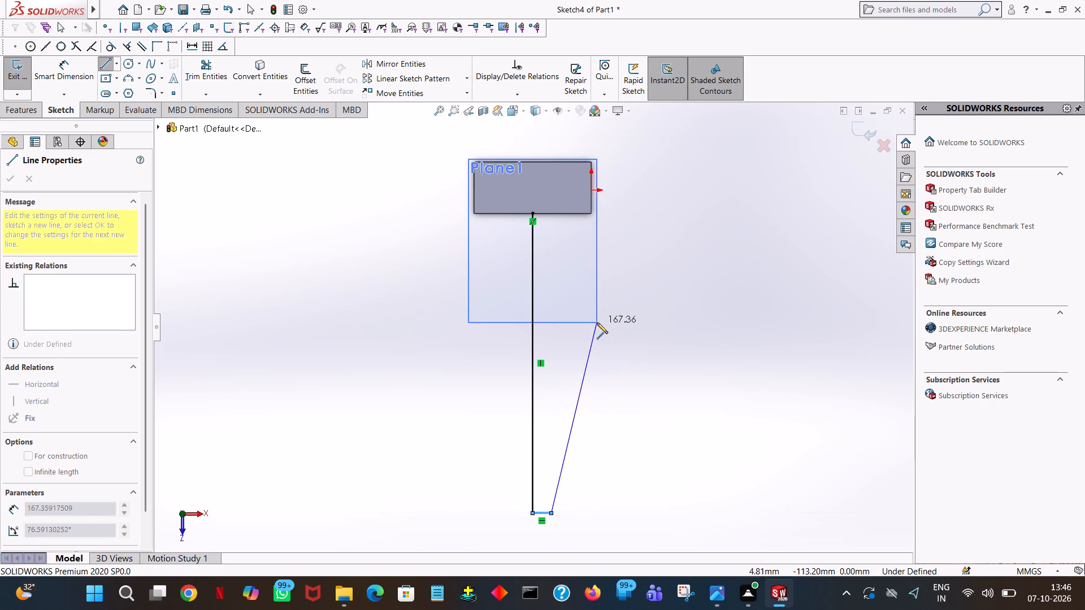
click(590, 213)
right_click(590, 213)
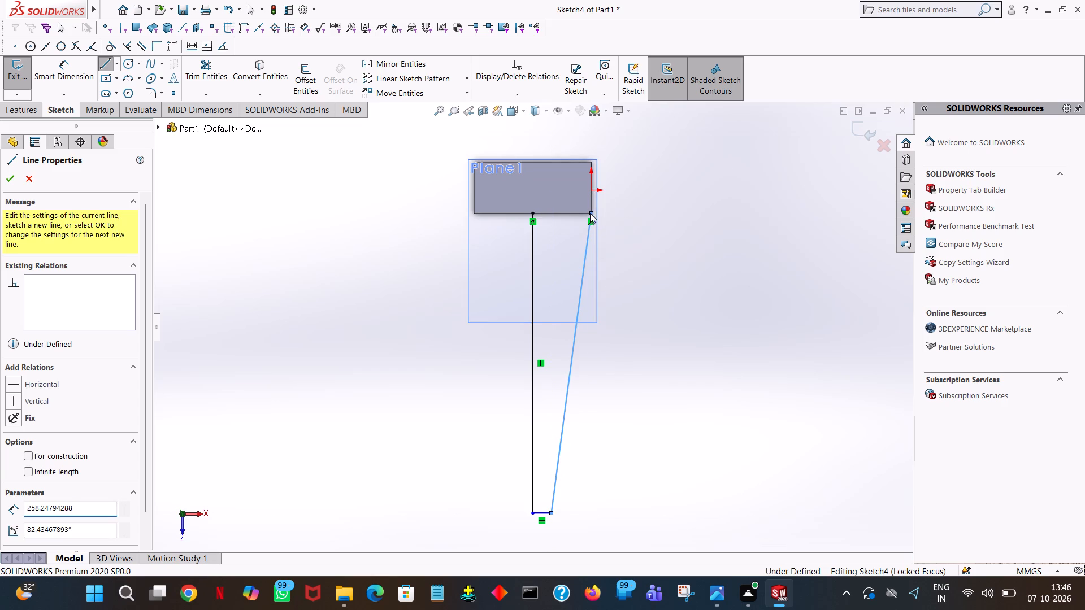
click(617, 223)
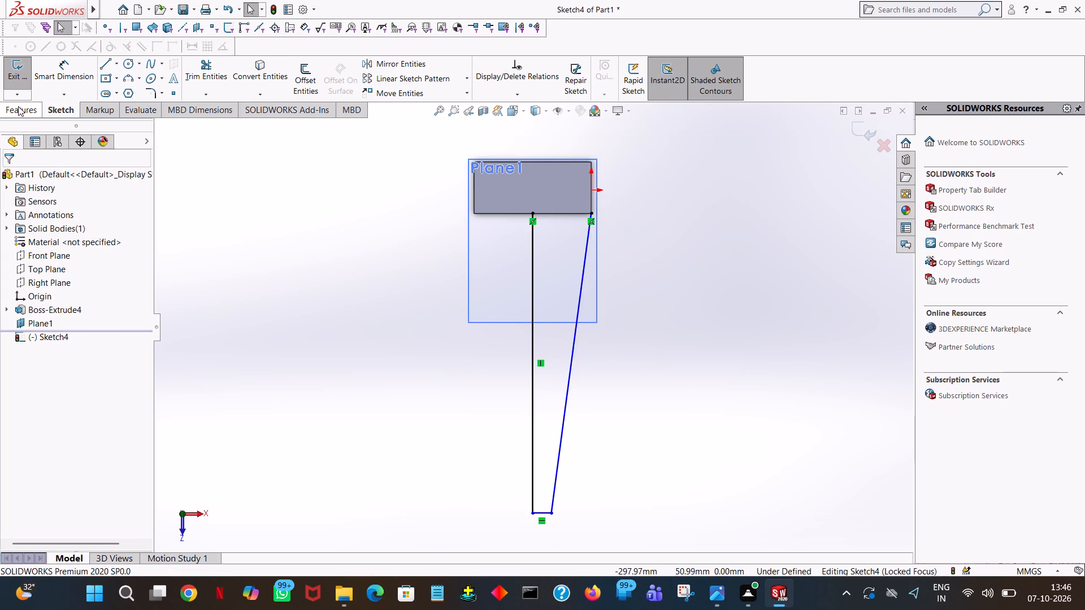
Close the tapered profile with a 16 mm line to the left, a slanted line to the front left corner and a line along the front edge.
click(104, 65)
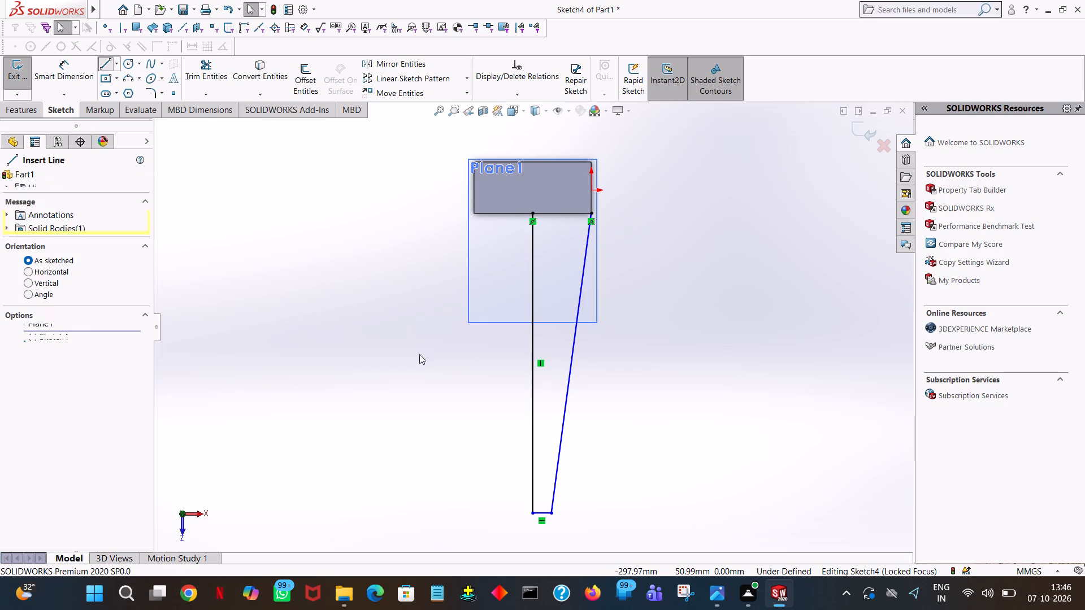
click(535, 513)
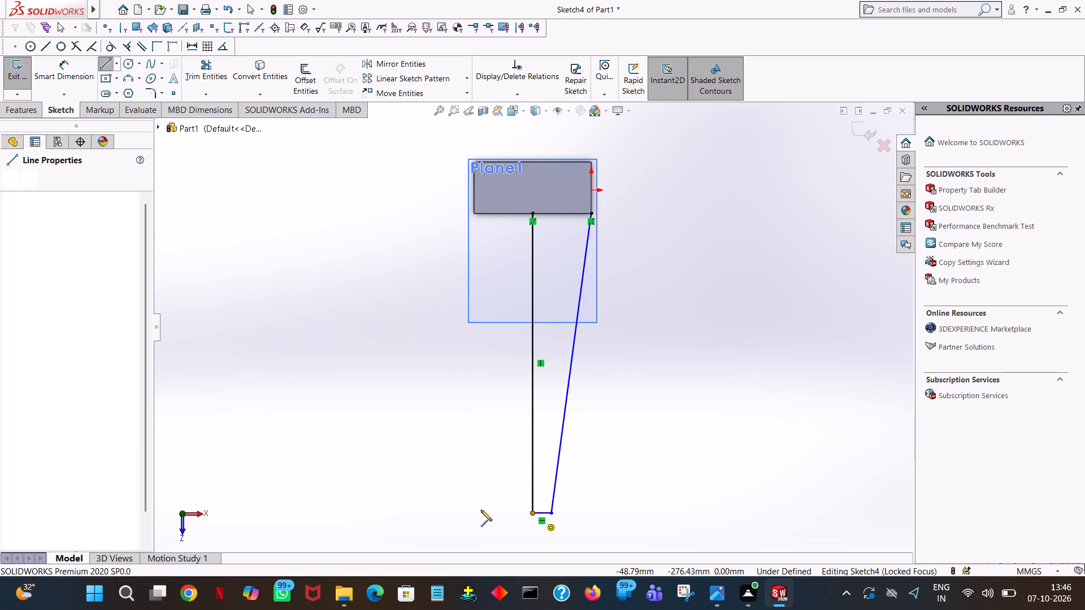
click(481, 513)
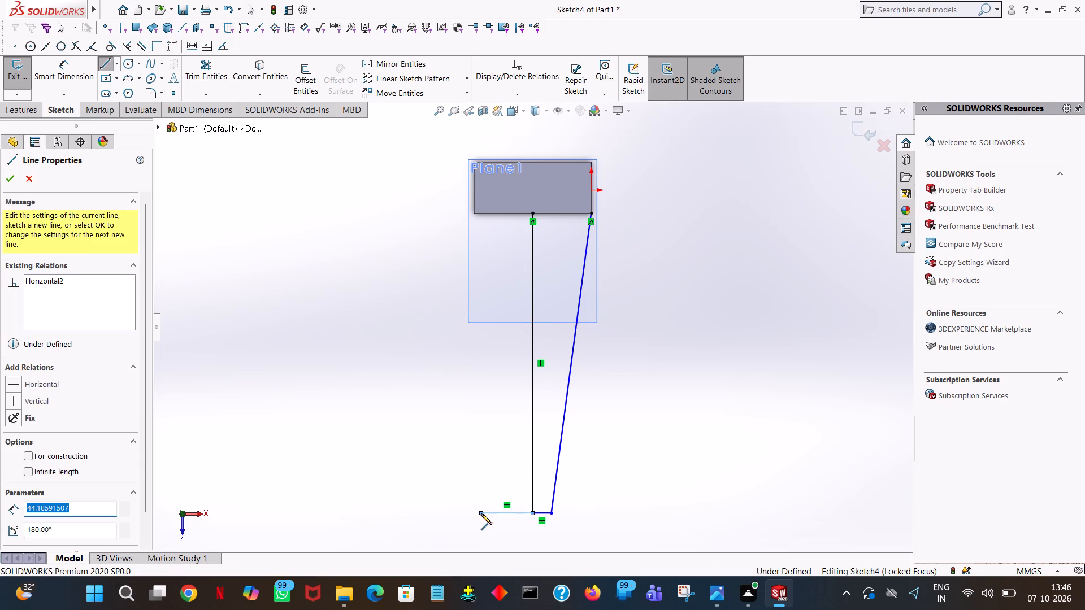
text(19)
key(BackSpace)
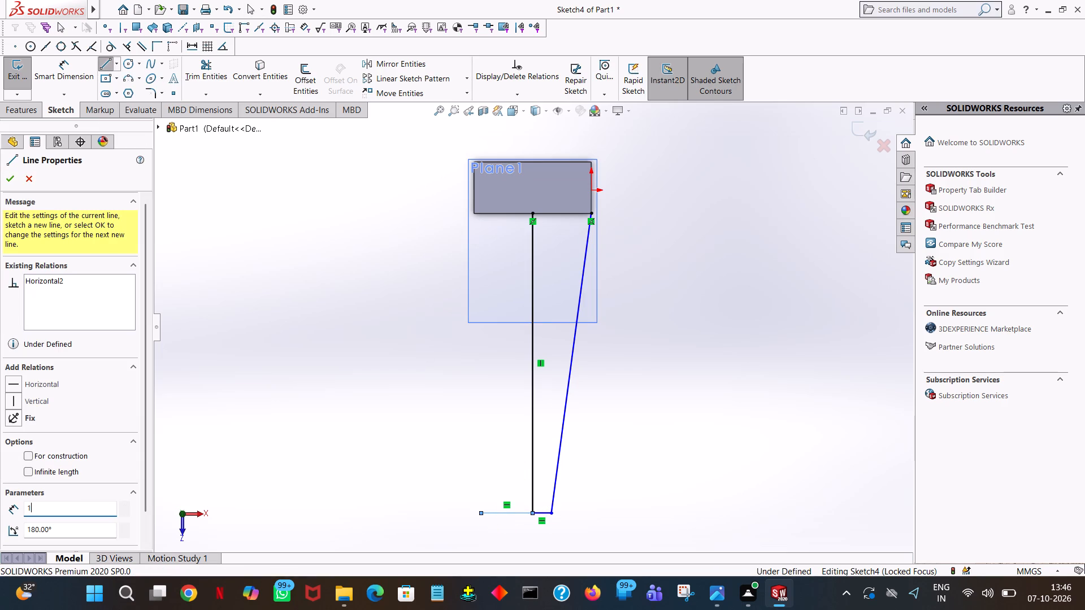
key(6)
key(Return)
click(474, 215)
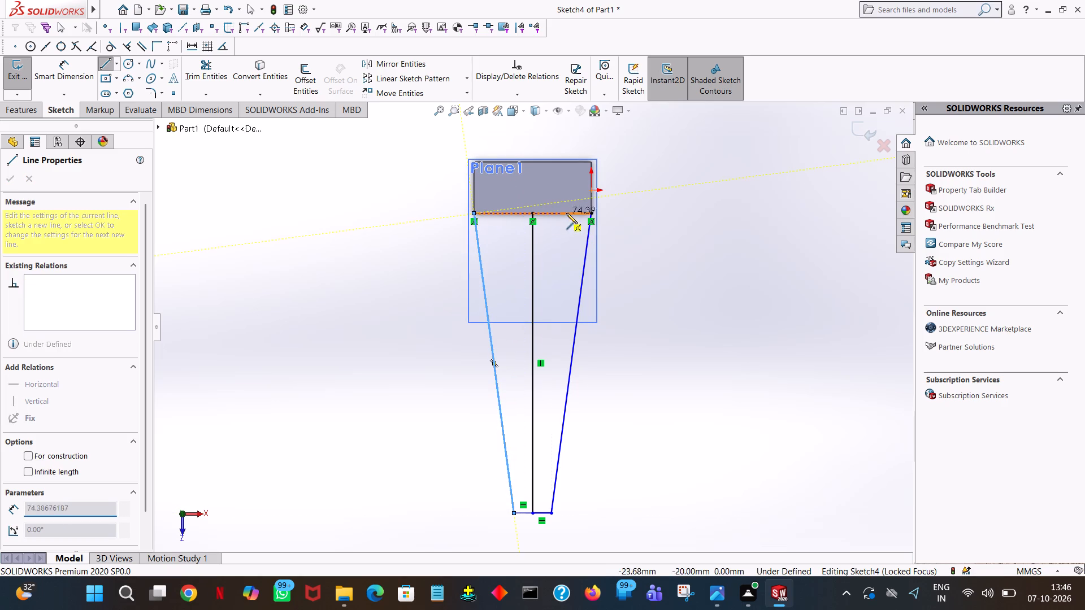
click(589, 212)
right_click(589, 212)
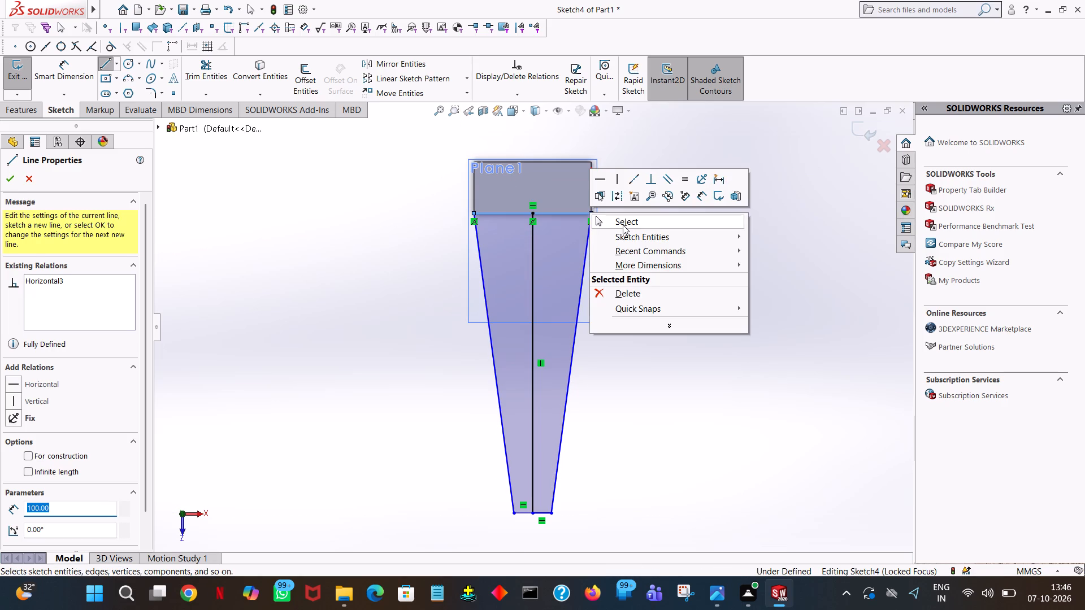
click(623, 225)
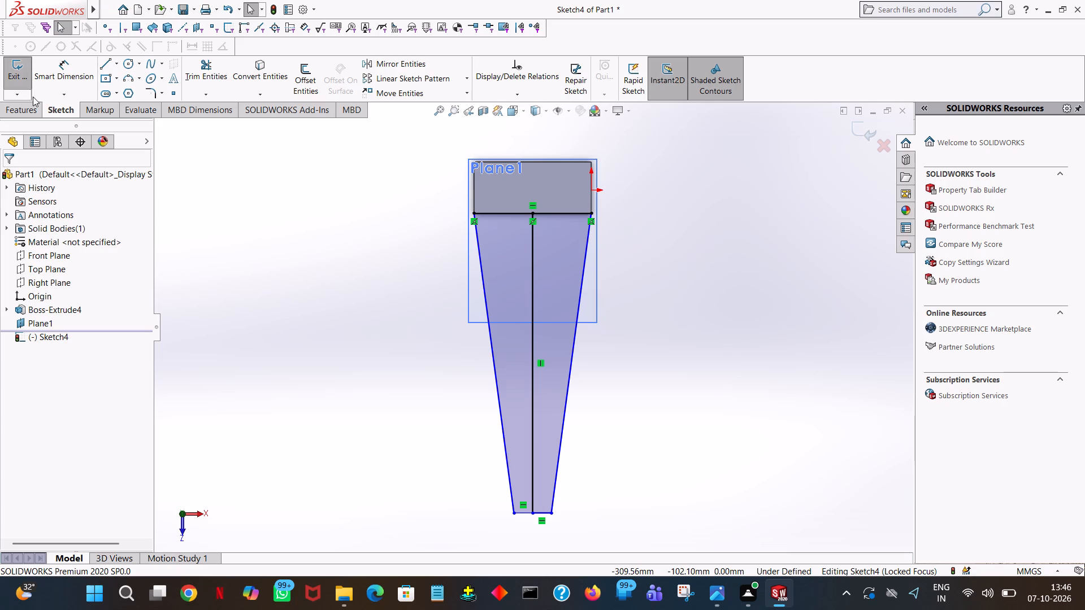
Trim away the vertical centre line inside the tapered profile.
click(221, 59)
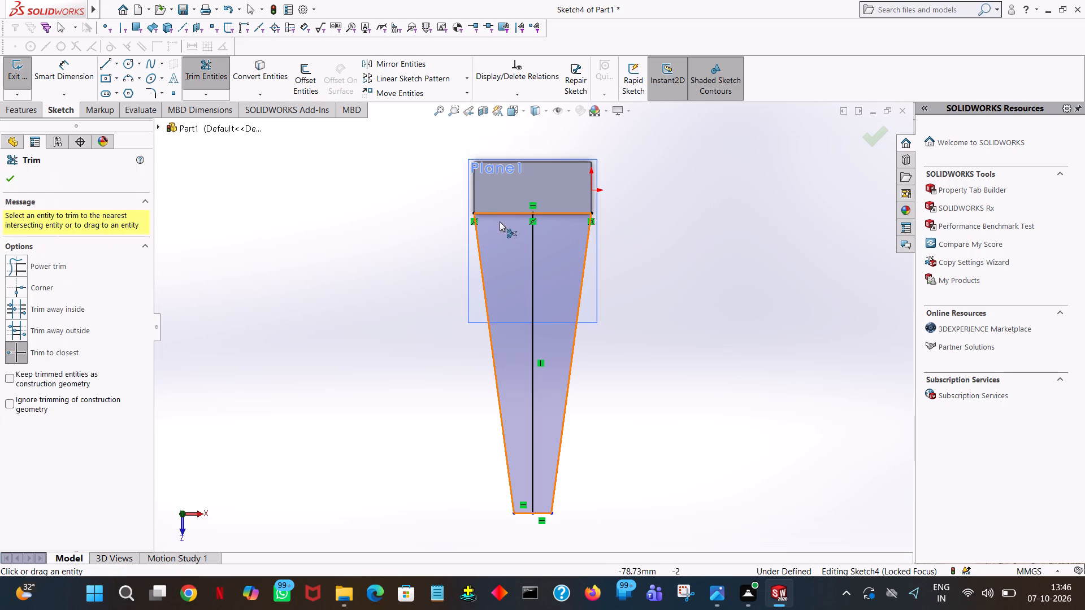
click(535, 237)
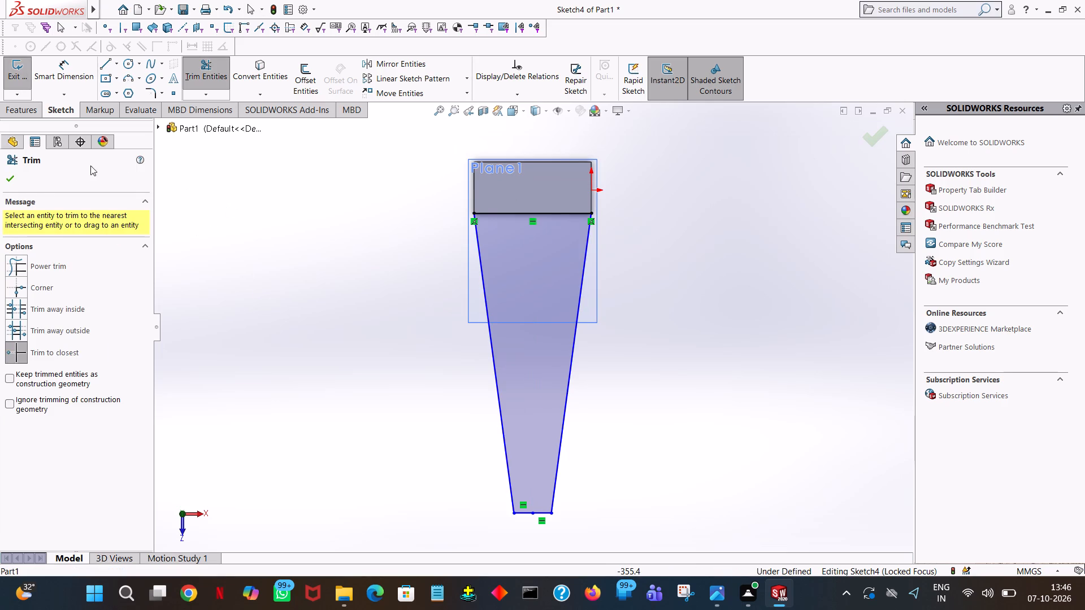
click(7, 184)
Extrude the tapered profile as a blind boss 12 mm deep in the reversed direction, toward the middle of the C-shaped body.
click(25, 111)
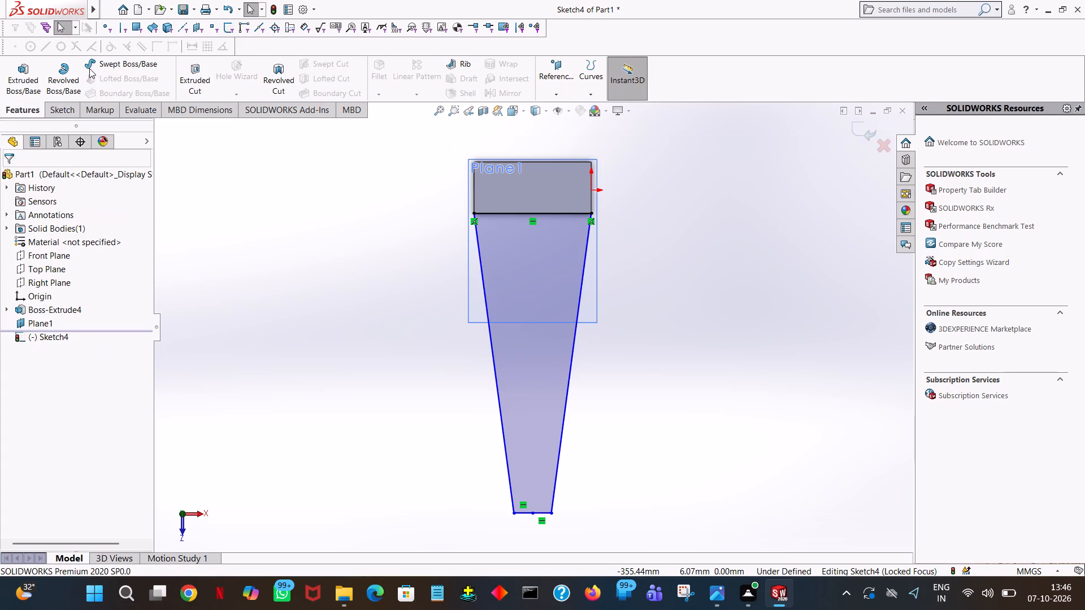
click(22, 84)
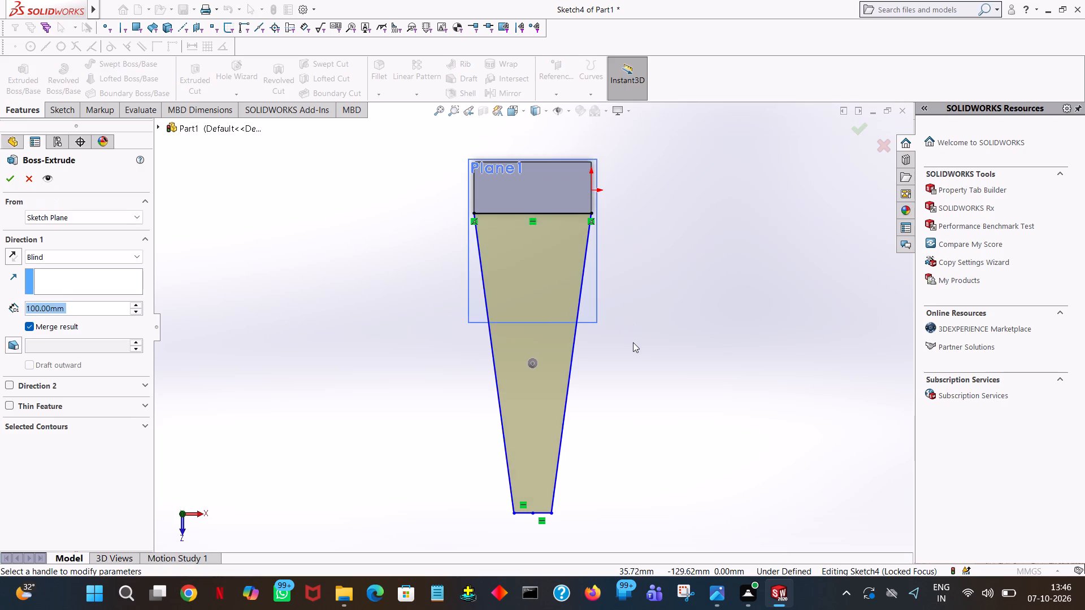
middle_drag(633, 342, 509, 231)
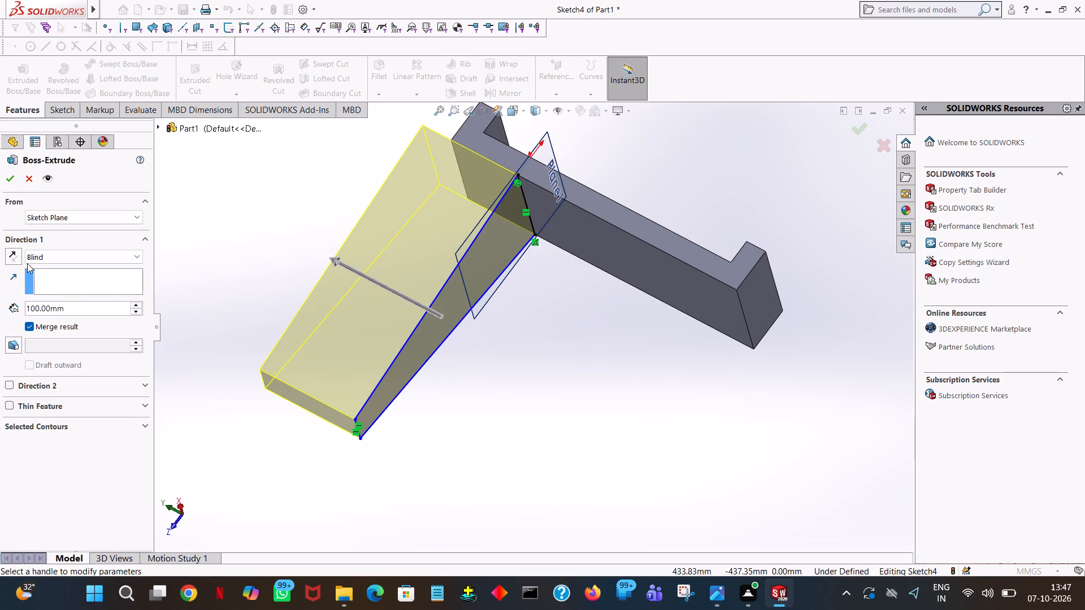
click(16, 254)
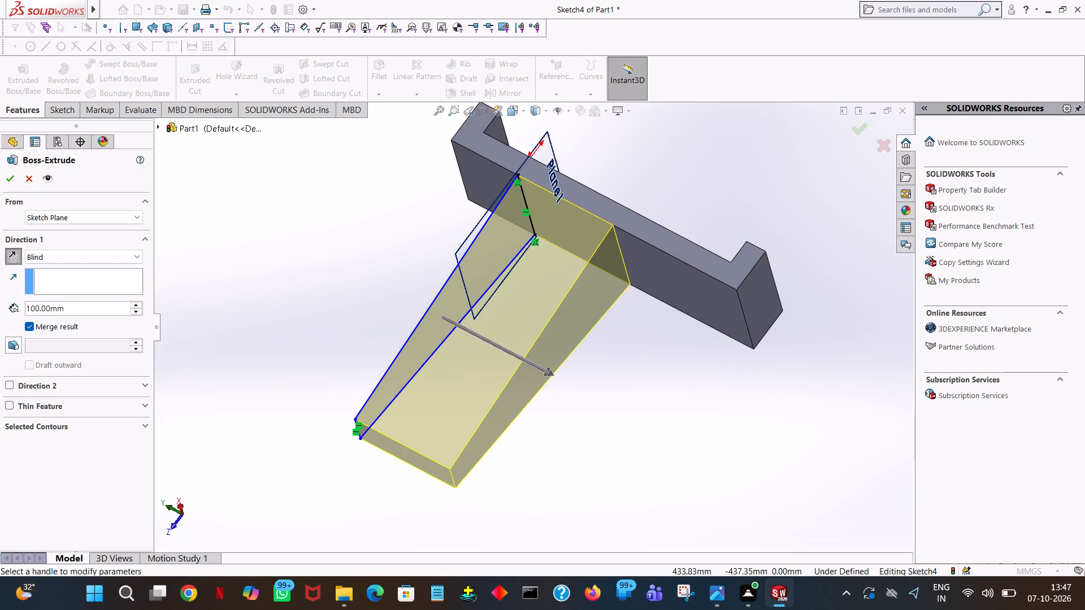
double_click(105, 313)
key(5)
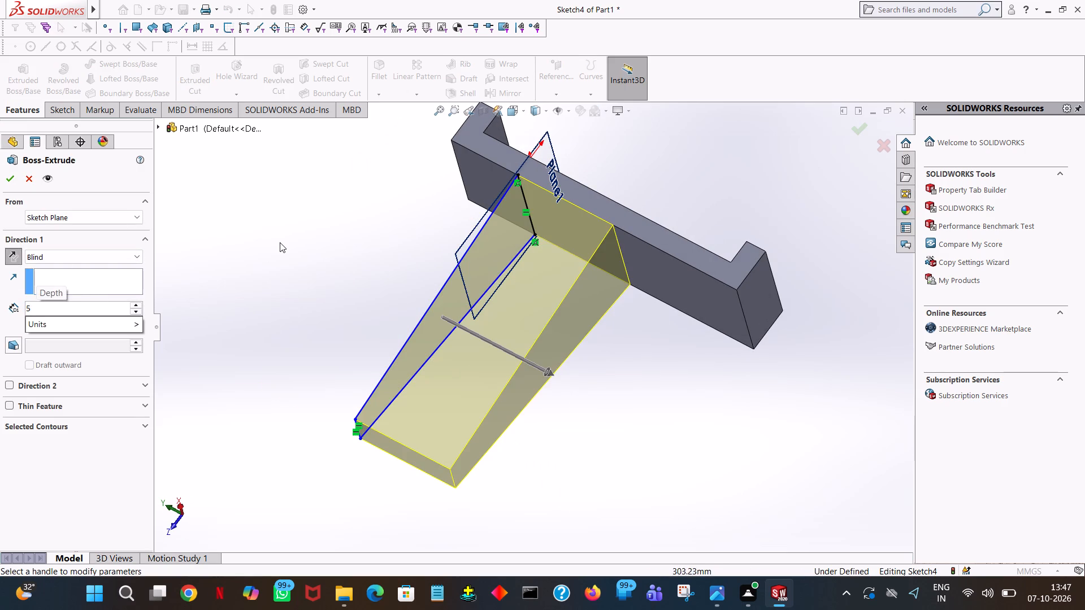
key(BackSpace)
text(12)
click(289, 263)
click(12, 179)
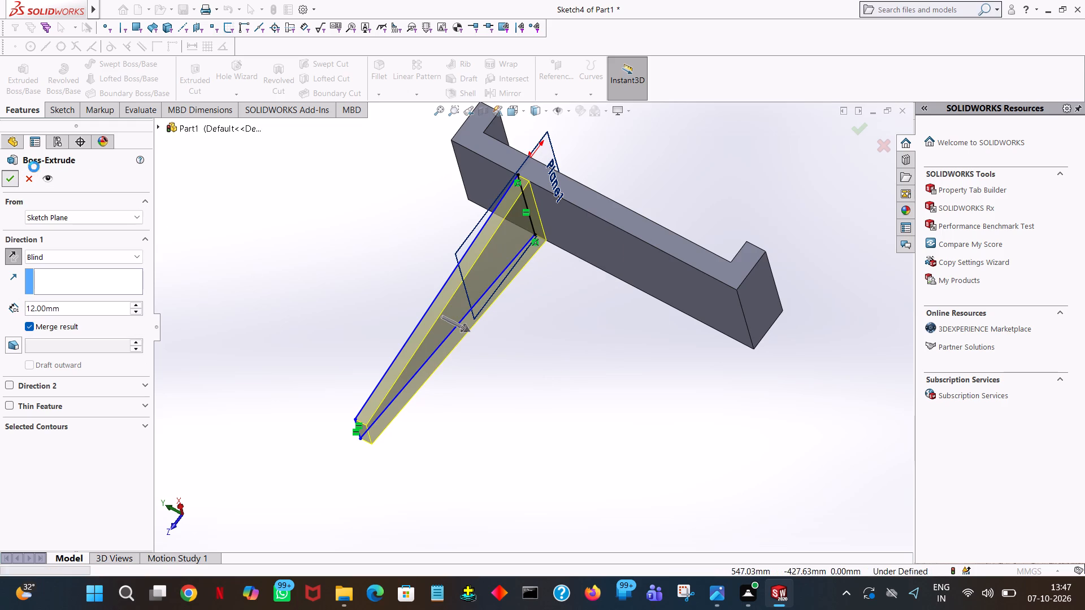
Start an extruded boss sketch on the tapered arm's slanted side face and view it face-on.
middle_drag(276, 277, 326, 294)
click(335, 245)
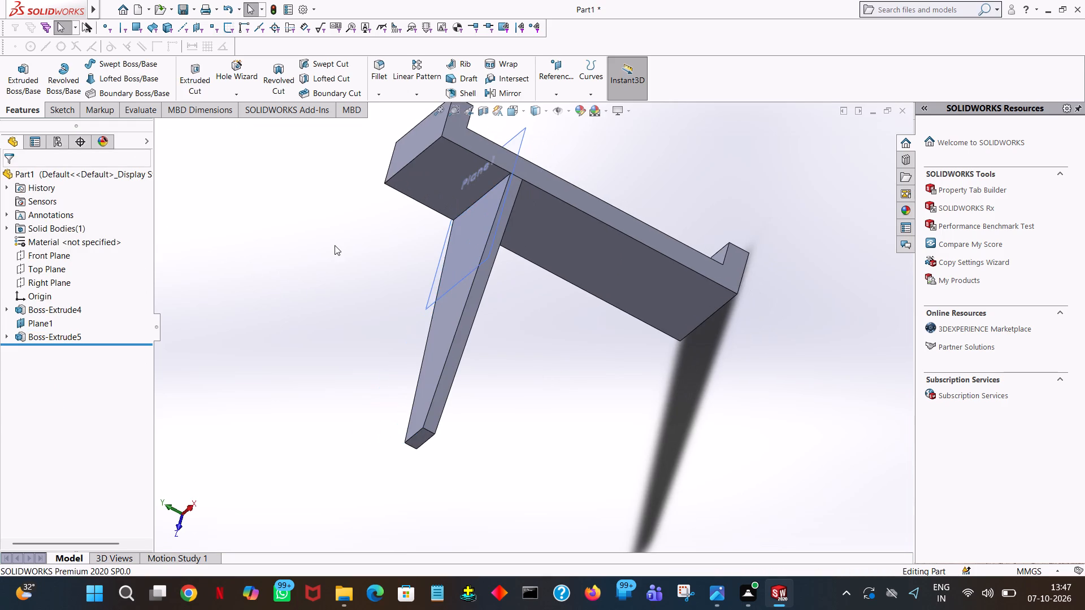
middle_drag(346, 264, 421, 262)
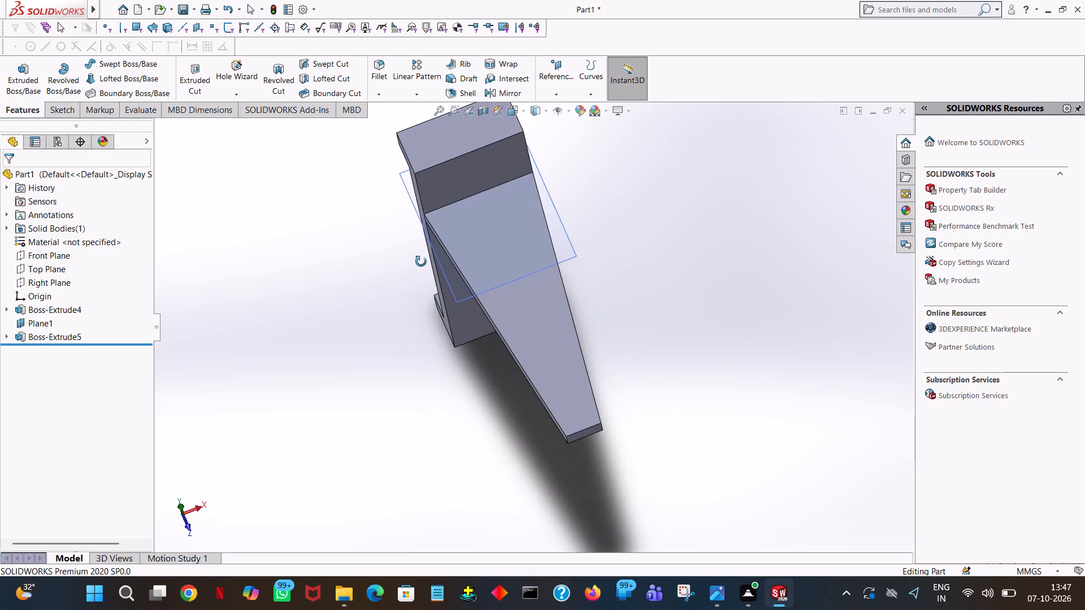
middle_drag(421, 262, 415, 252)
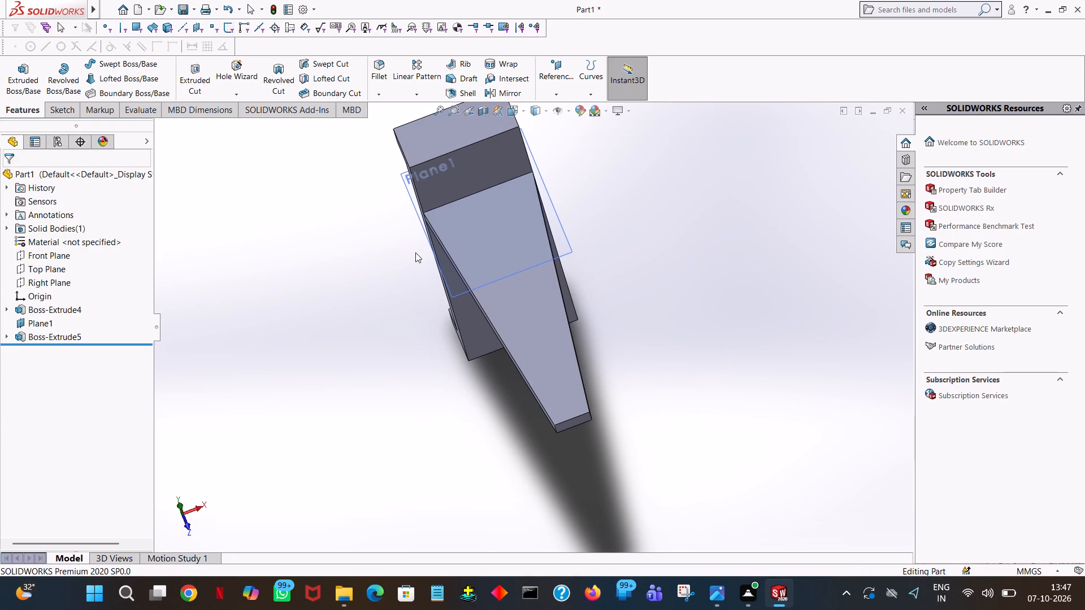
middle_drag(415, 252, 324, 286)
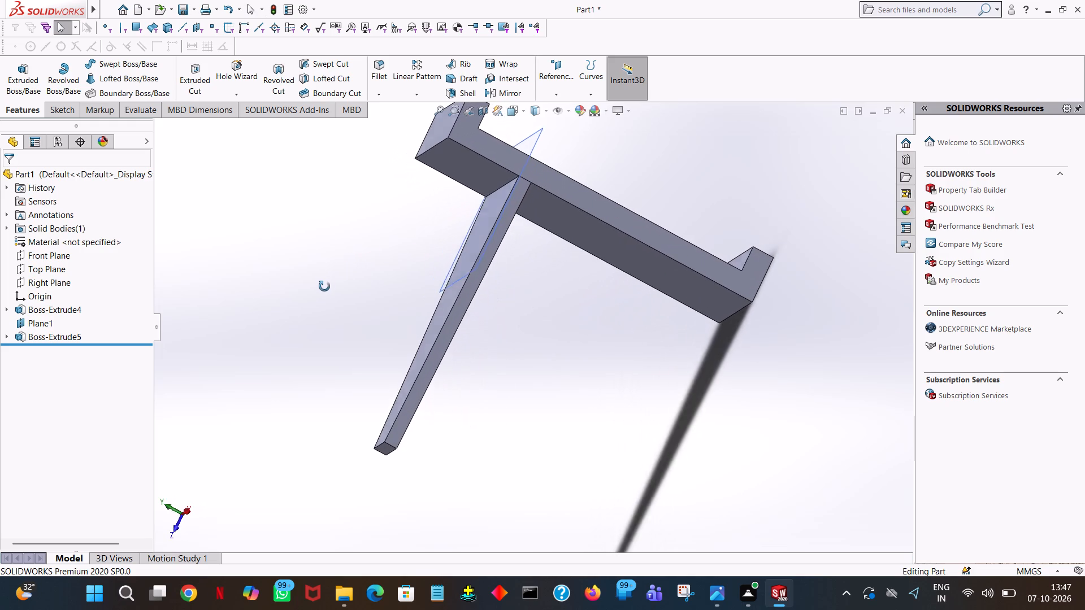
middle_drag(324, 286, 322, 289)
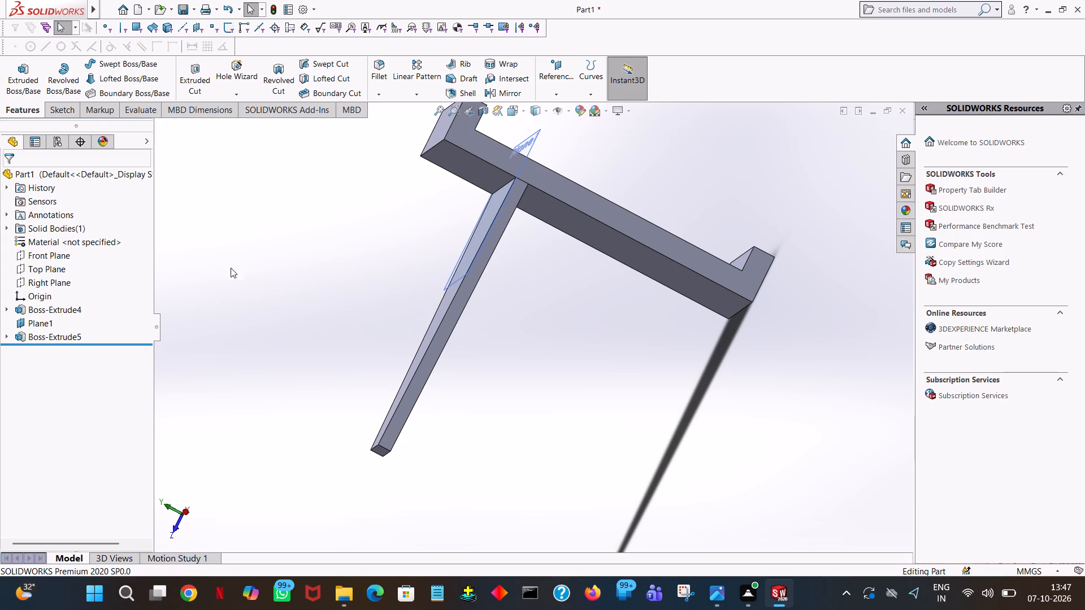
click(25, 81)
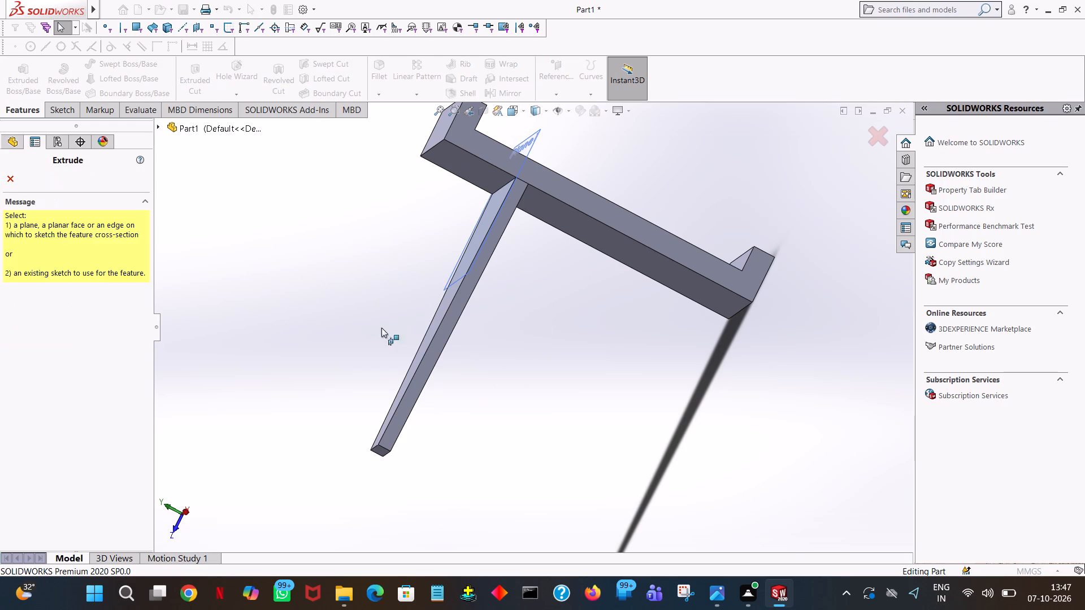
click(407, 402)
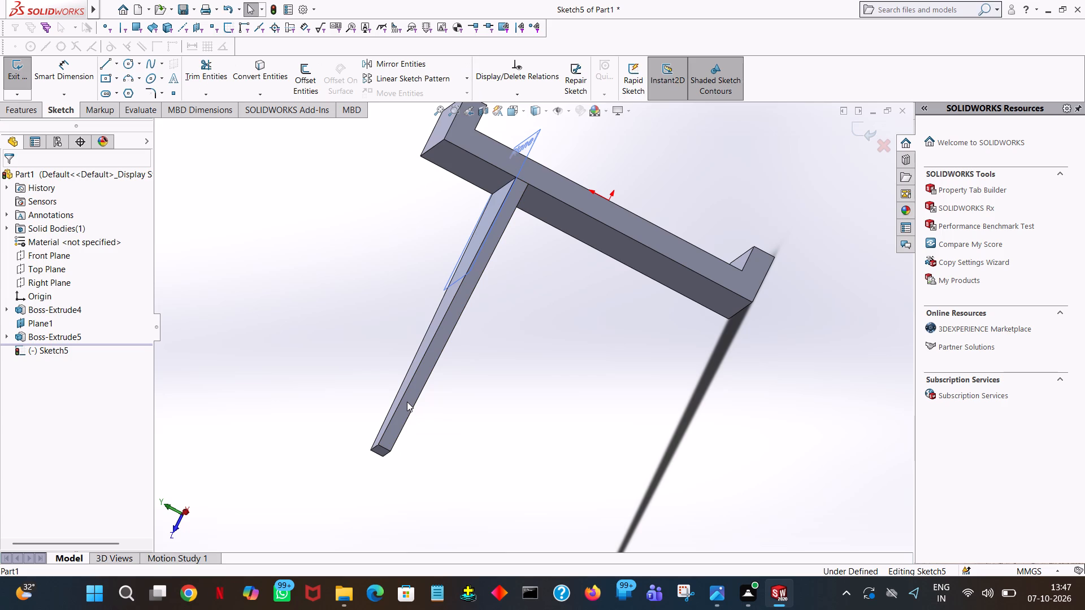
key(space)
click(137, 86)
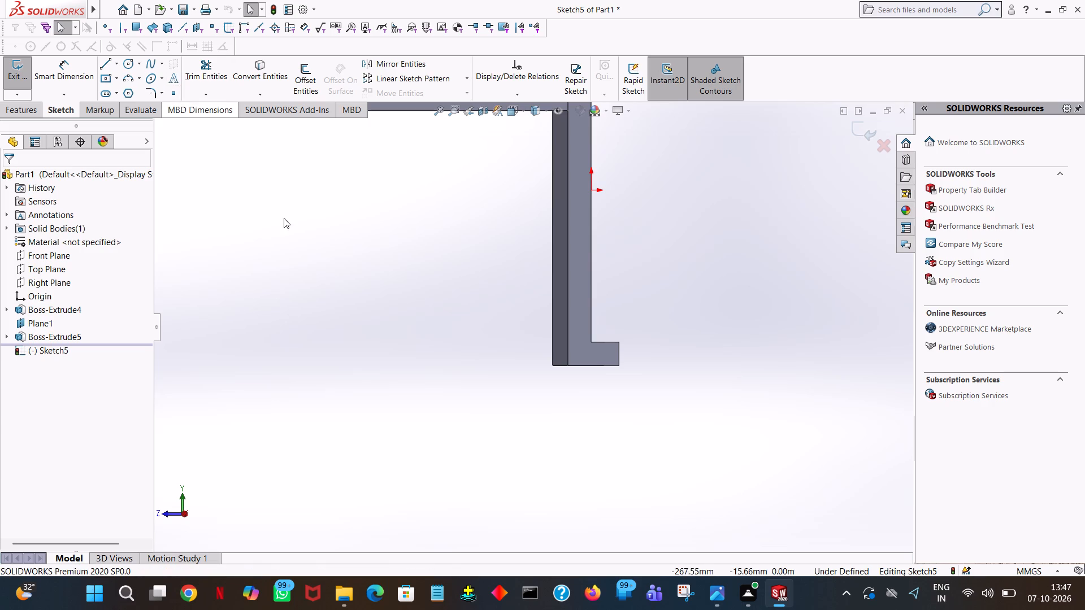
ctrl+middle_drag(304, 235, 431, 377)
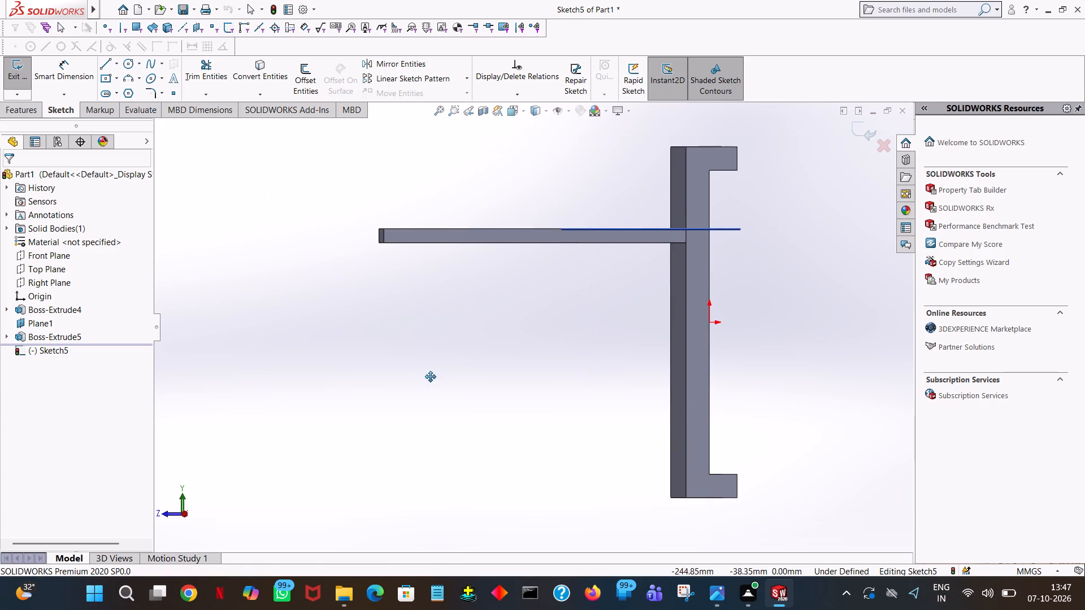
ctrl+middle_drag(431, 377, 444, 399)
Sketch a 50 mm vertical line upward from the upper corner of the arm's free end.
click(103, 61)
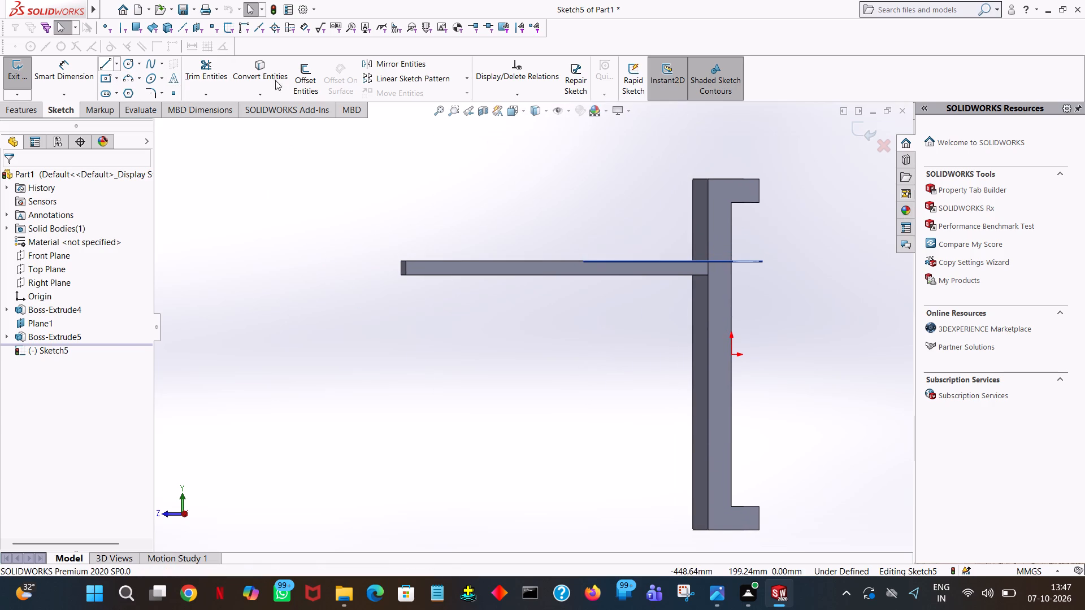
ctrl+scroll(382, 245, down, 4)
ctrl+scroll(472, 299, down, 5)
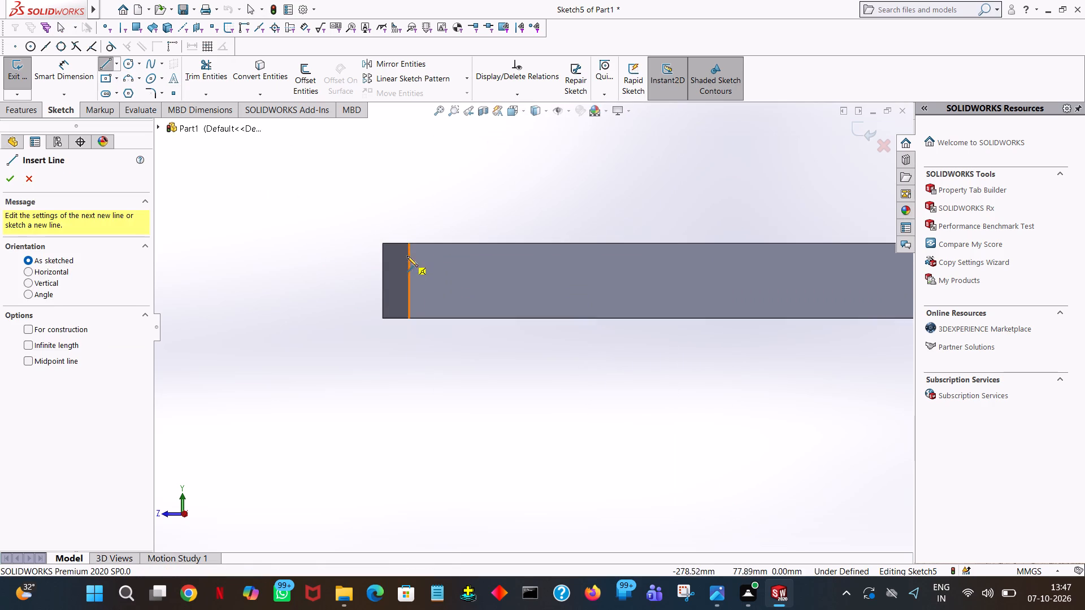
click(407, 241)
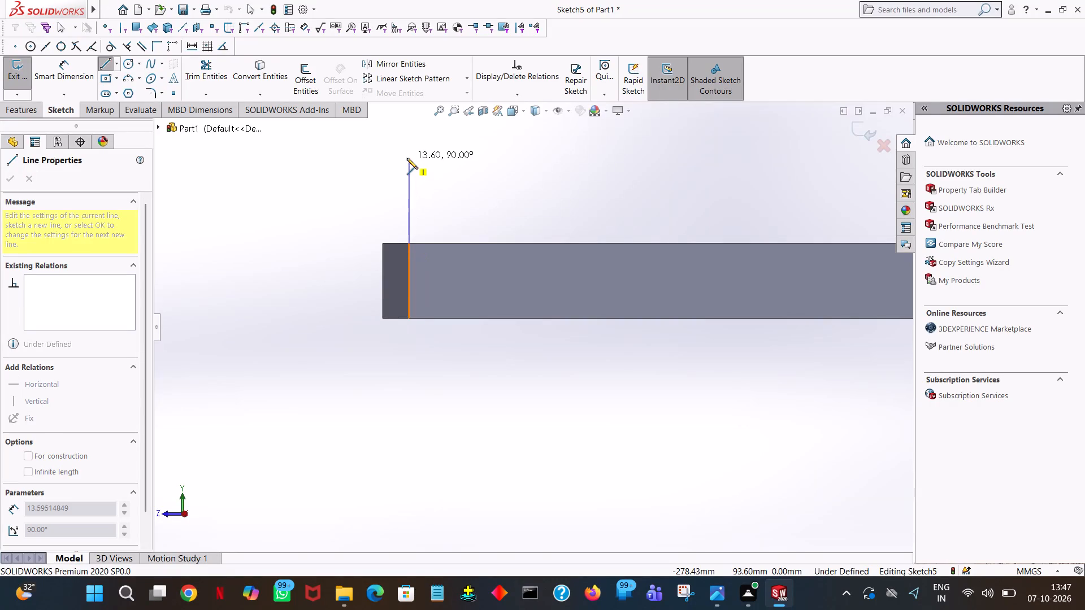
ctrl+scroll(407, 158, down, 3)
ctrl+scroll(407, 158, up, 14)
ctrl+scroll(407, 158, down, 2)
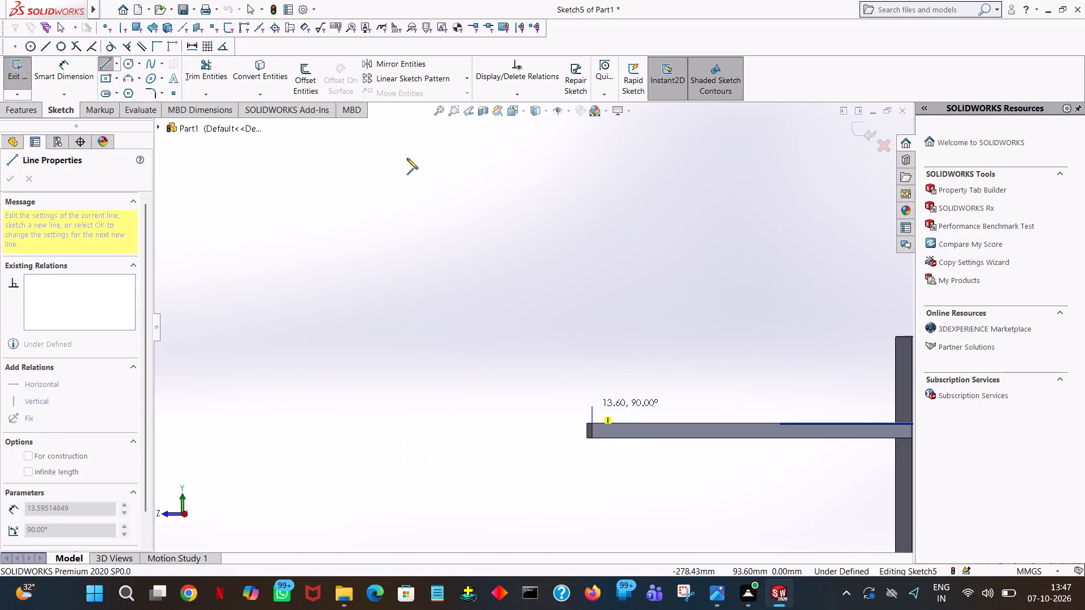
ctrl+scroll(407, 158, up, 3)
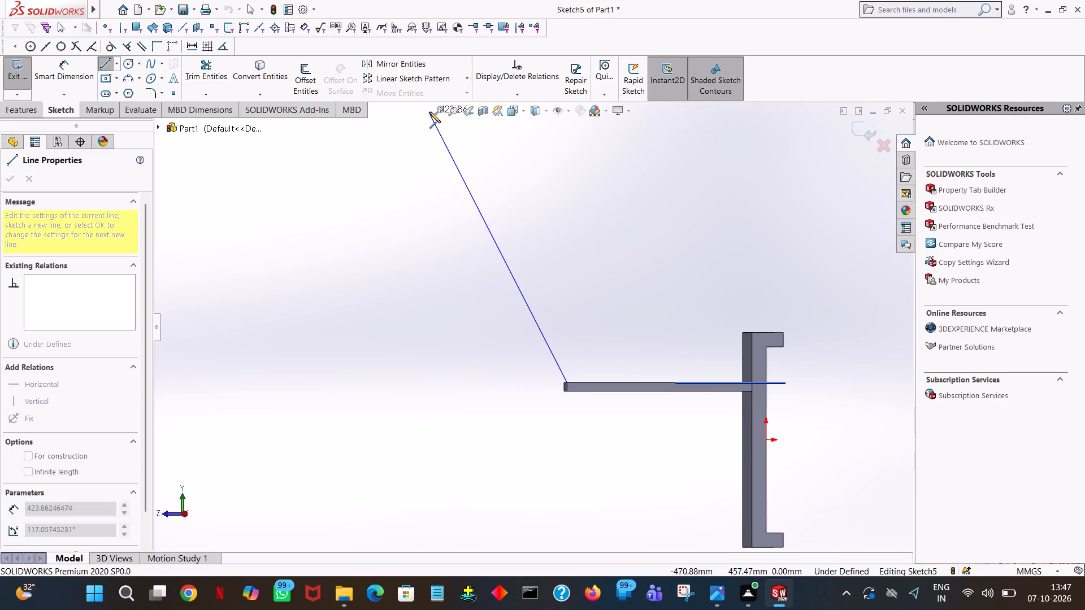
click(435, 111)
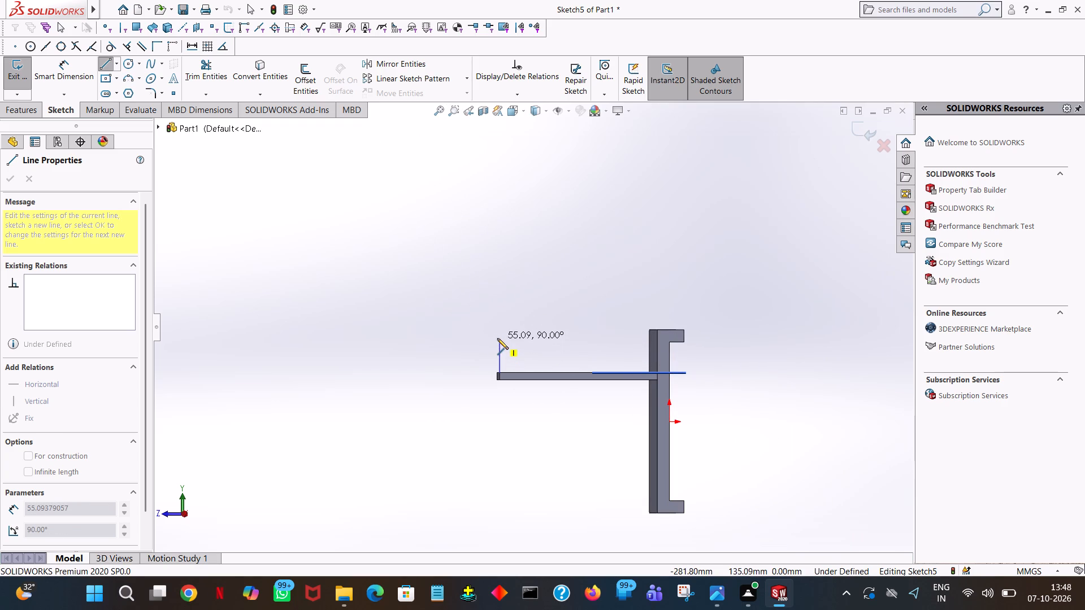
ctrl+scroll(497, 338, down, 3)
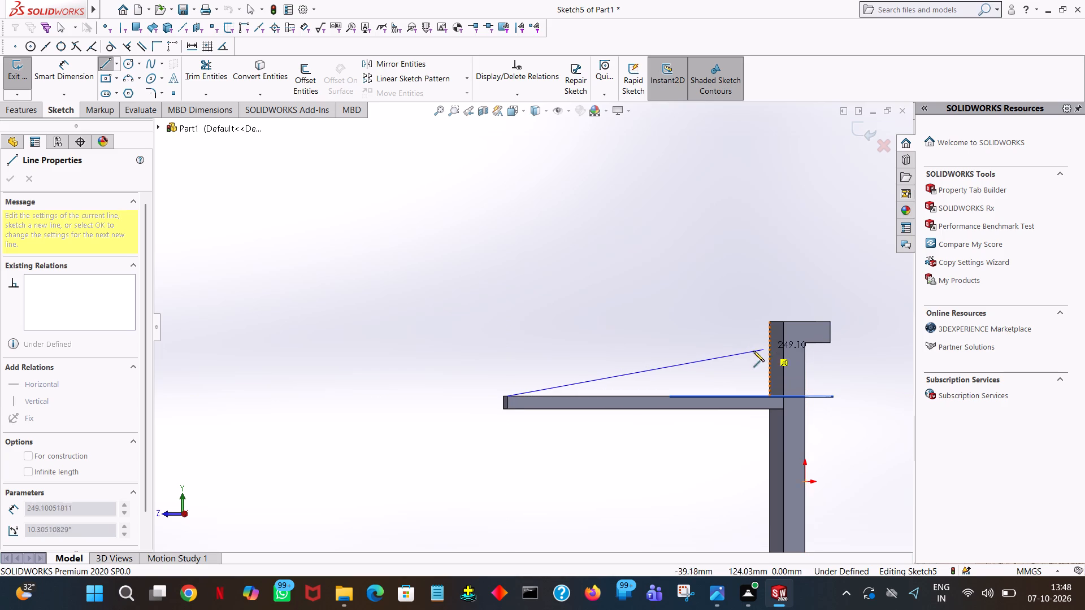
click(506, 342)
right_click(506, 342)
click(526, 347)
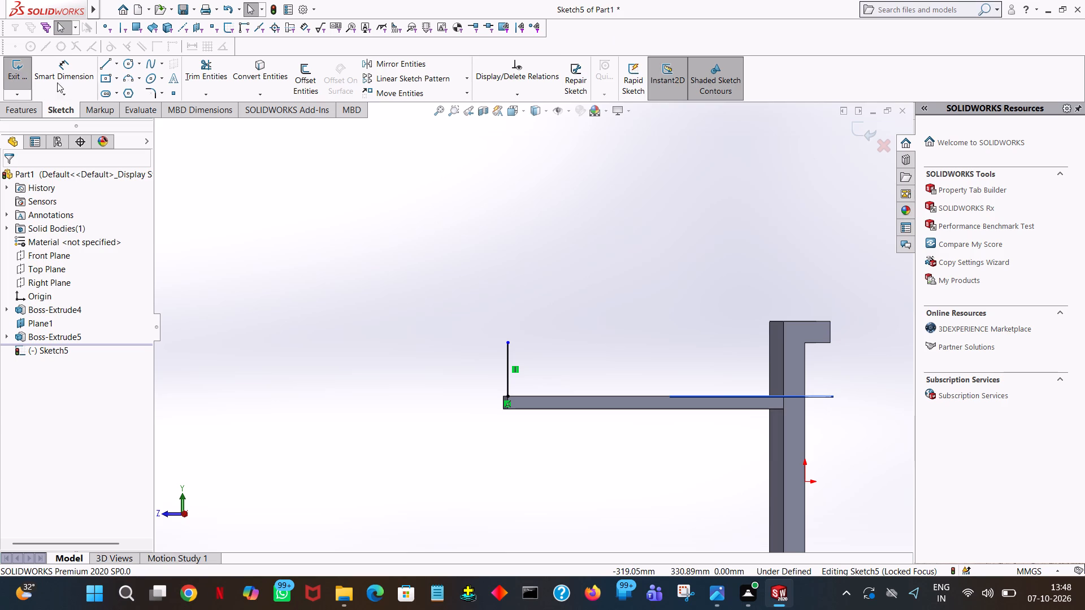
Sketch a circle of radius 52/2 mm centred on the vertical line's upper end.
click(122, 64)
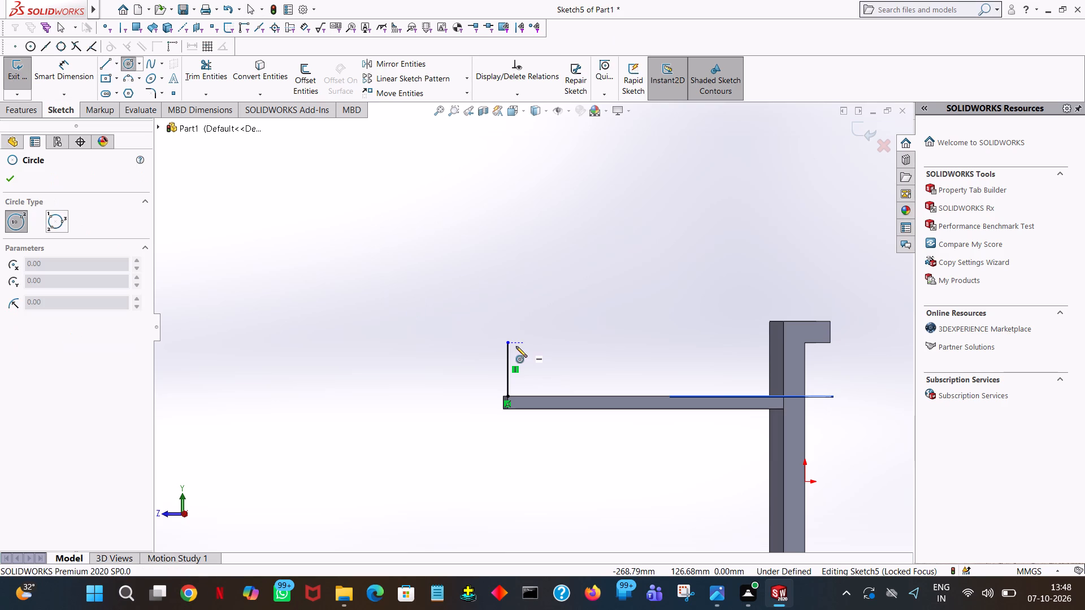
click(507, 340)
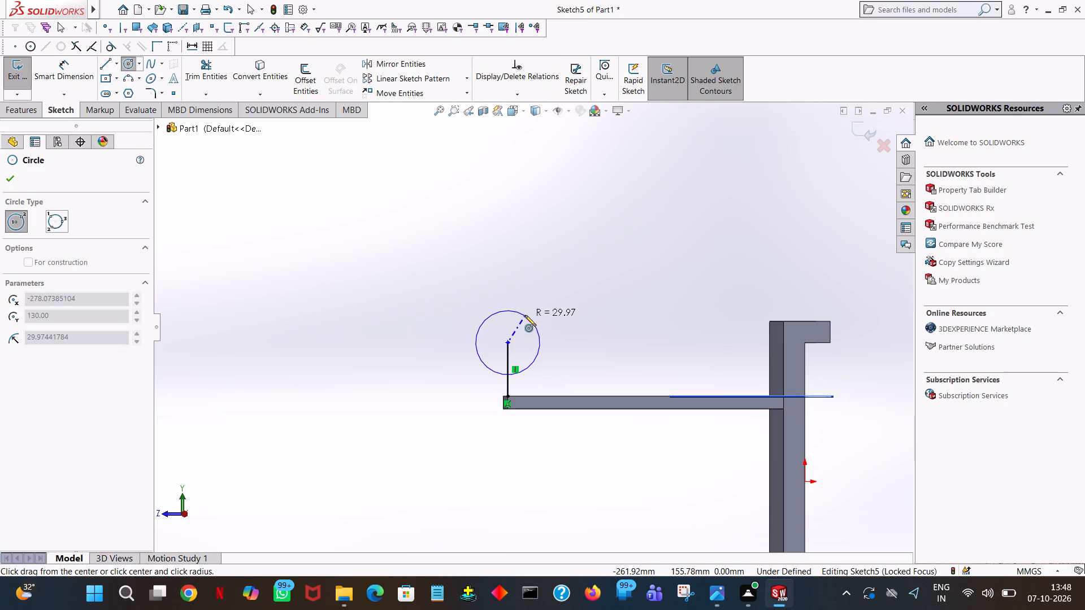
click(525, 315)
text(52/2)
key(Return)
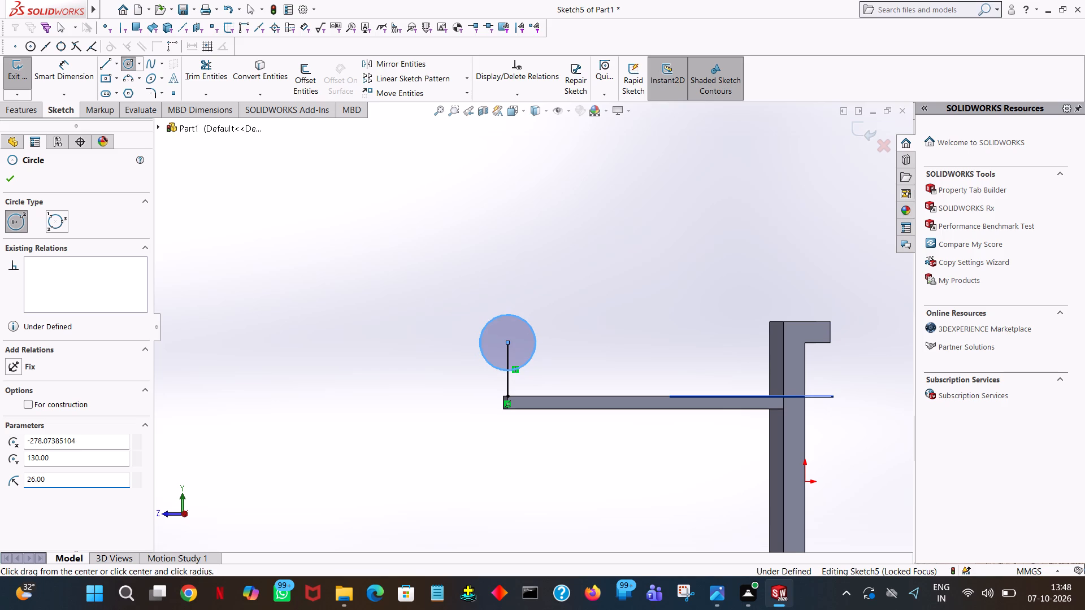
click(6, 184)
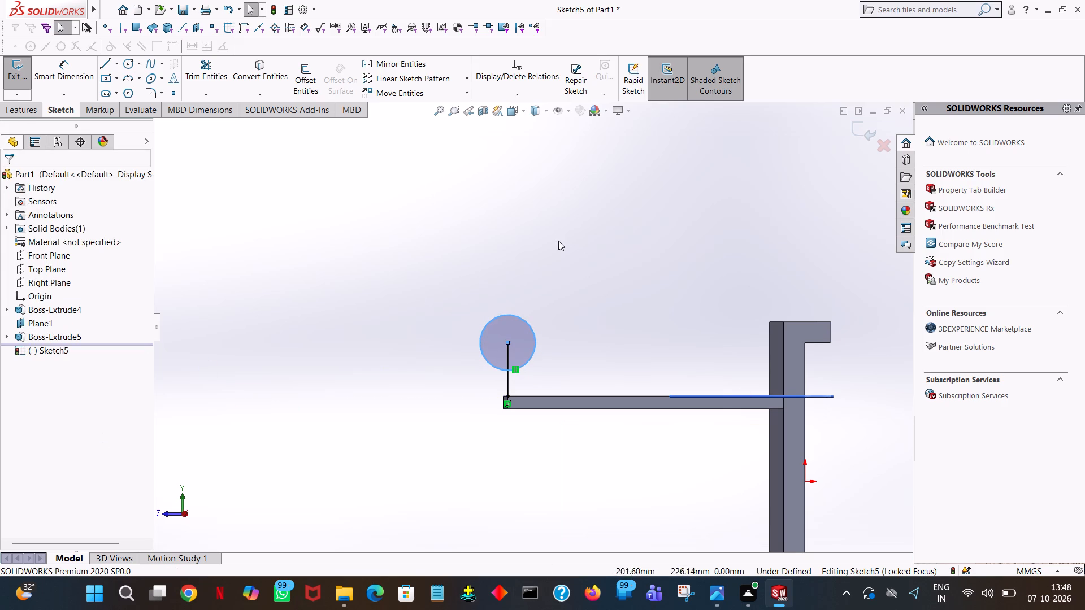
click(553, 240)
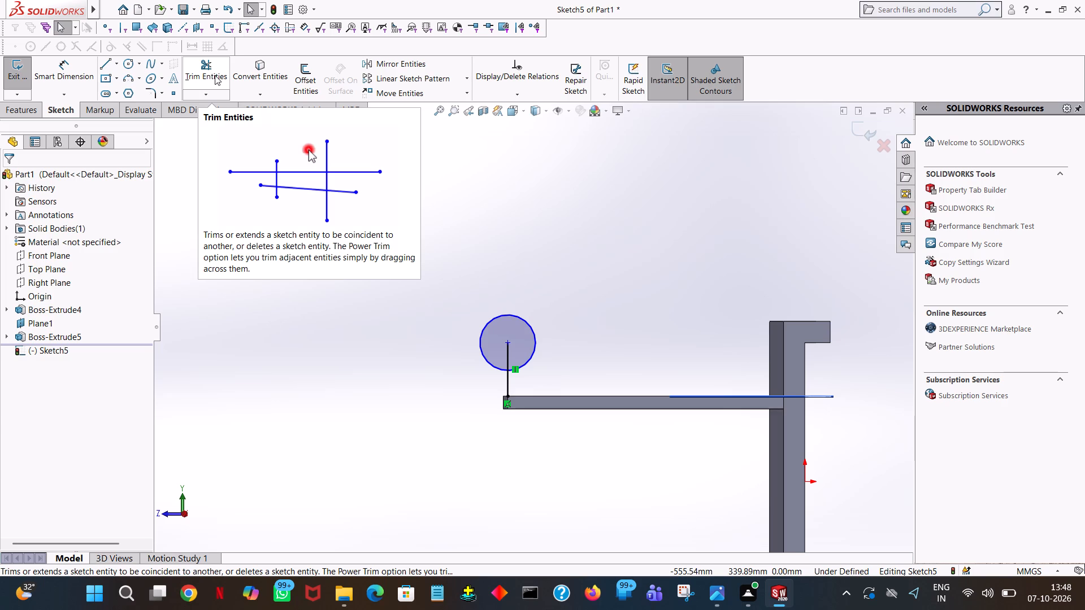
Sketch the boss neck: a 50 mm vertical from the circle's inner side to the arm, 12 mm along its top edge, and a vertical into the circle.
click(102, 63)
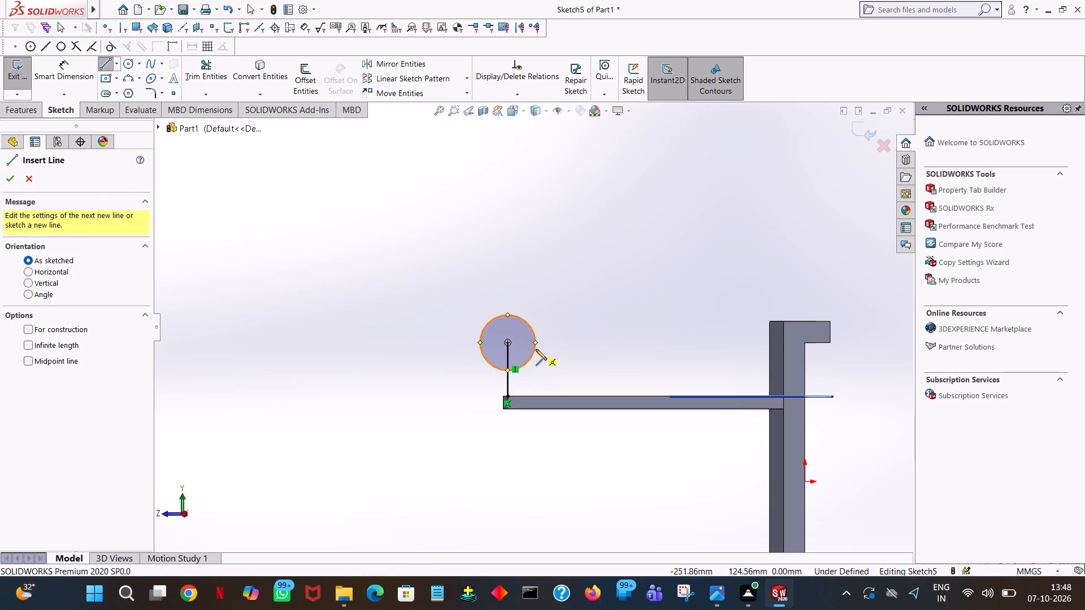
click(535, 341)
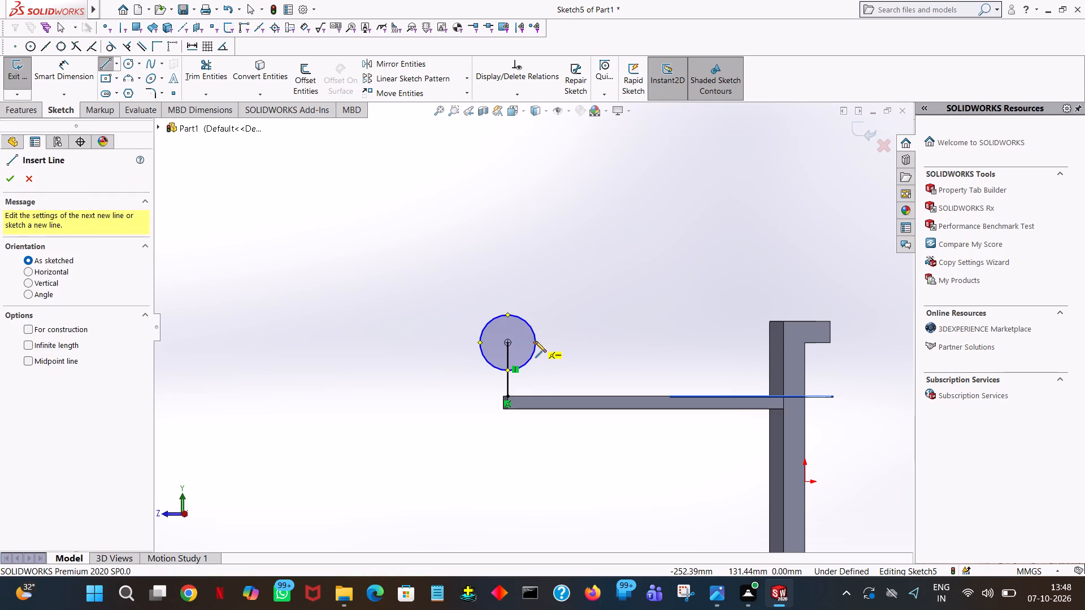
click(534, 394)
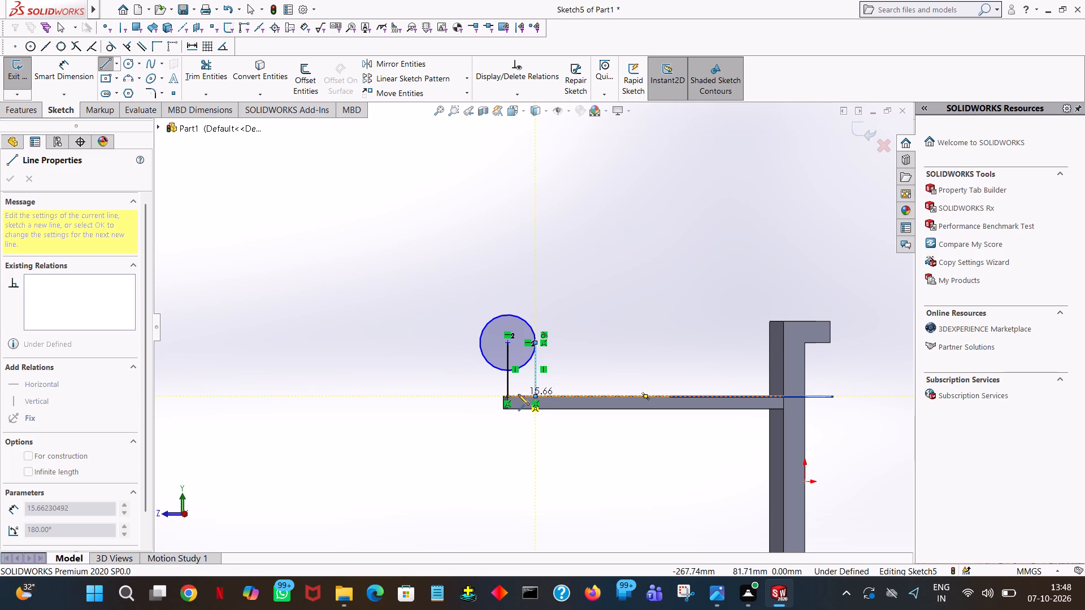
click(518, 394)
text(12)
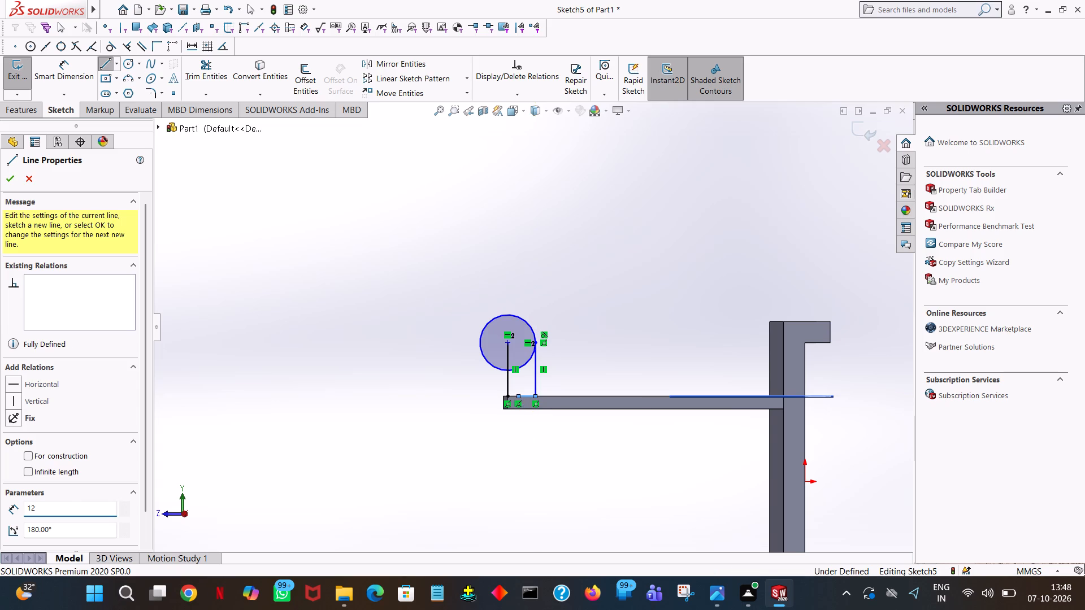
key(Return)
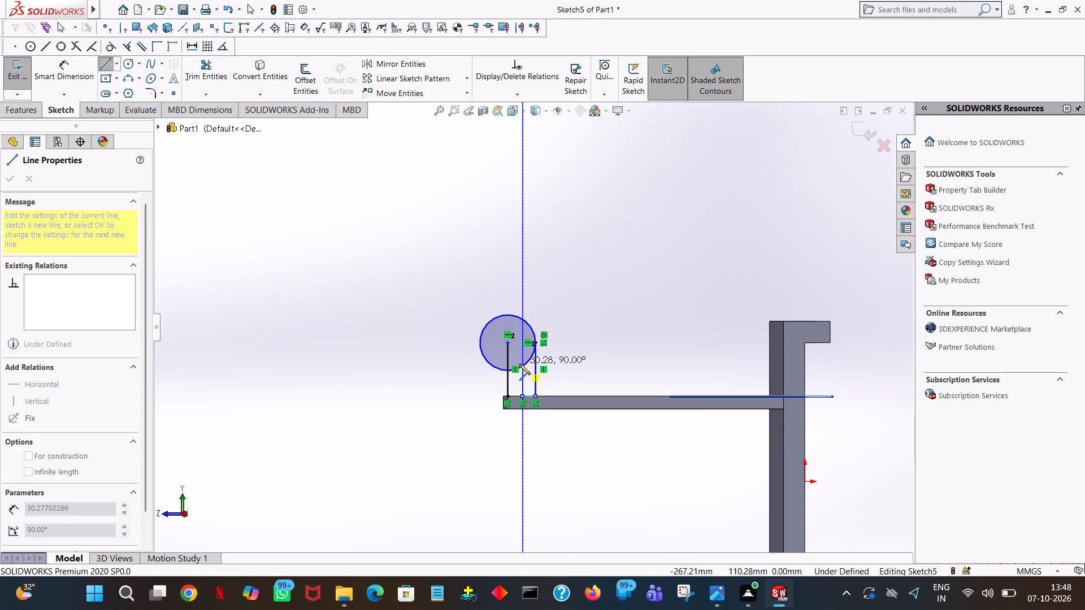
click(519, 364)
right_click(519, 364)
click(532, 367)
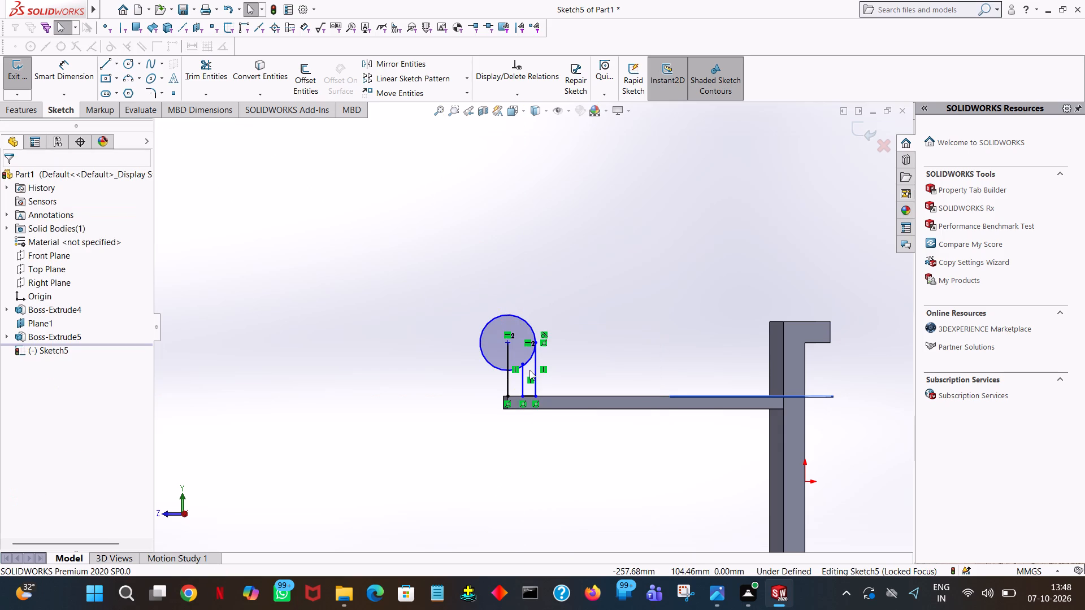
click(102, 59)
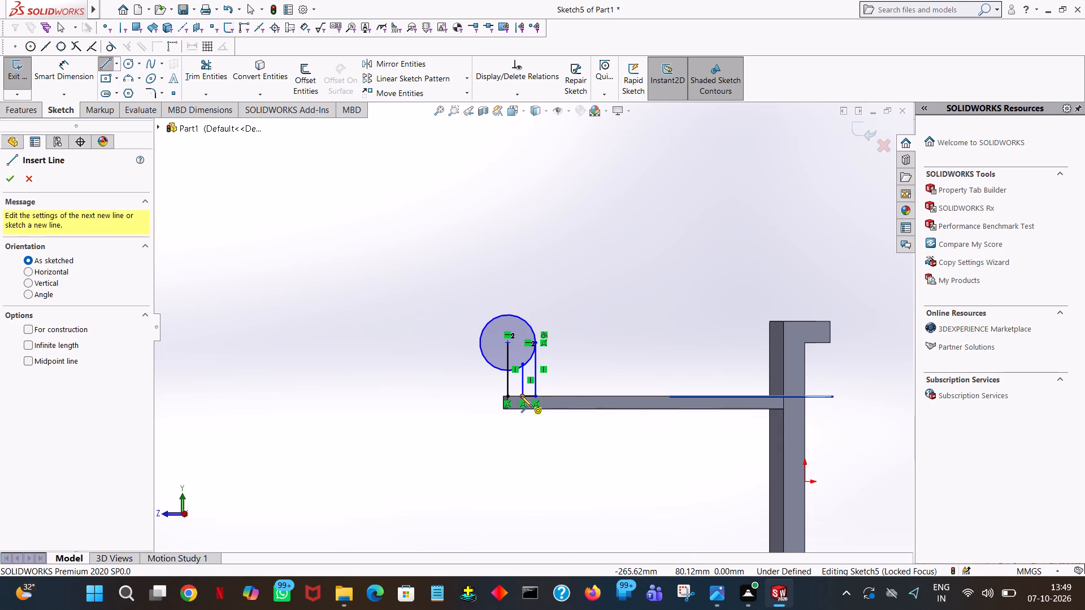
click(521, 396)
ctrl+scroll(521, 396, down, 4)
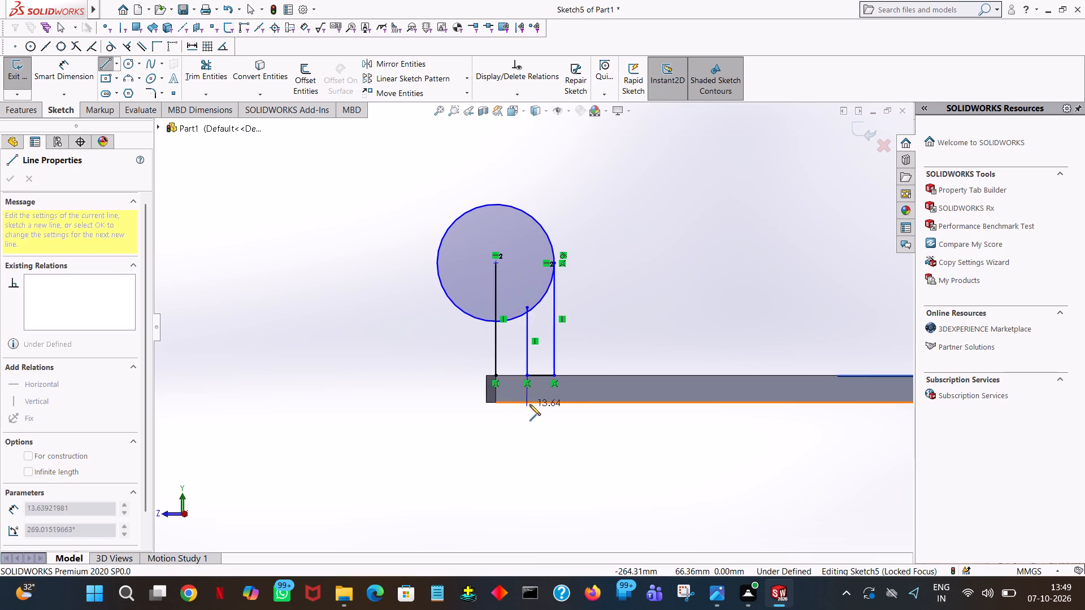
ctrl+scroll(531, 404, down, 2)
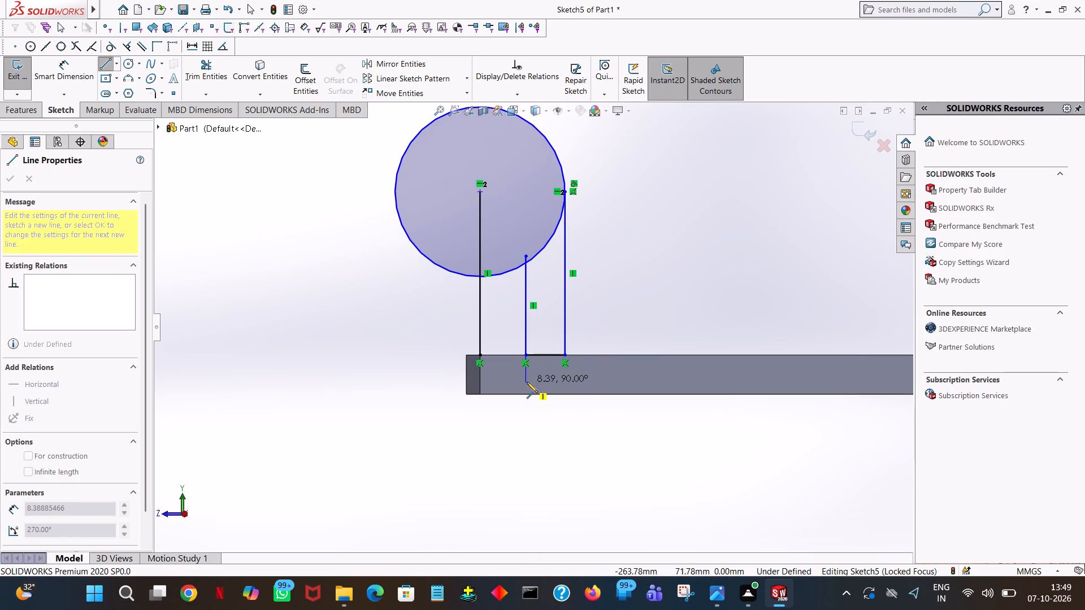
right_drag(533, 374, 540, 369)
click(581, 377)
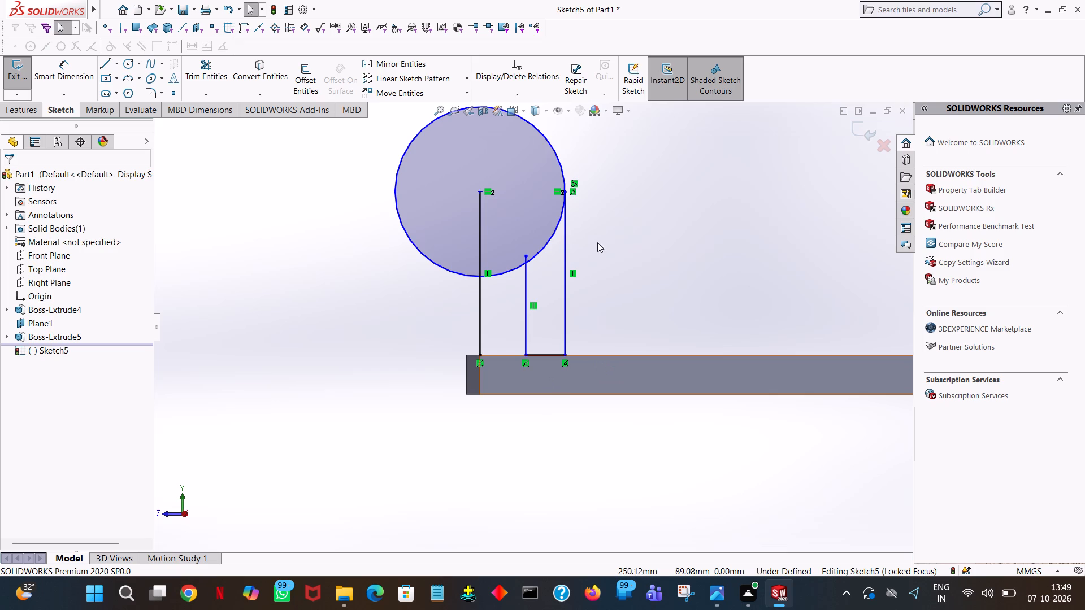
Trim away the centre vertical line, the circle's arc inside the neck and the neck line's overhang to leave one closed profile.
click(223, 65)
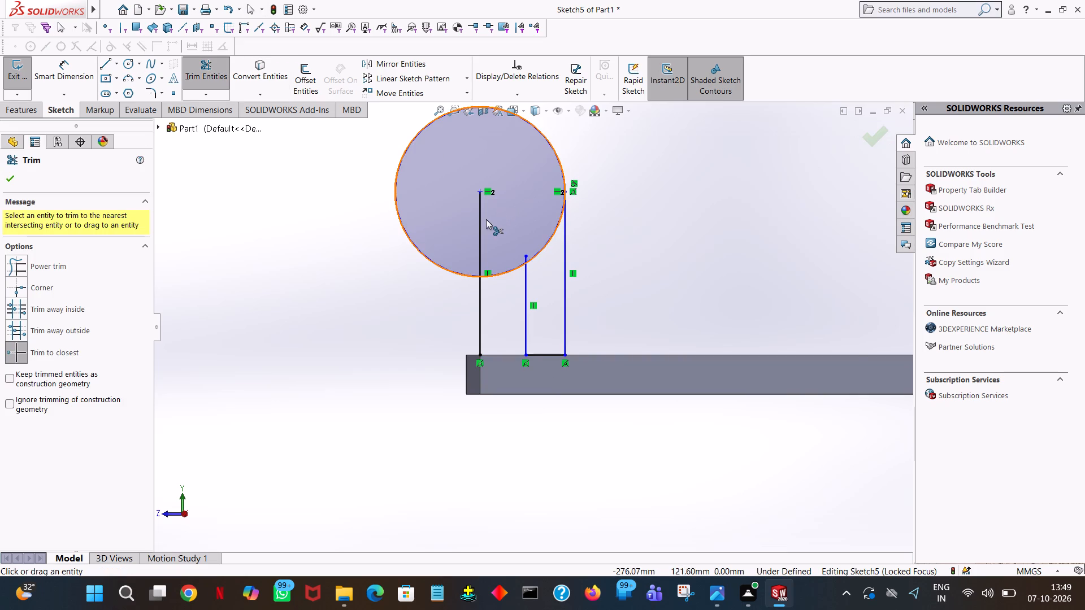
click(482, 228)
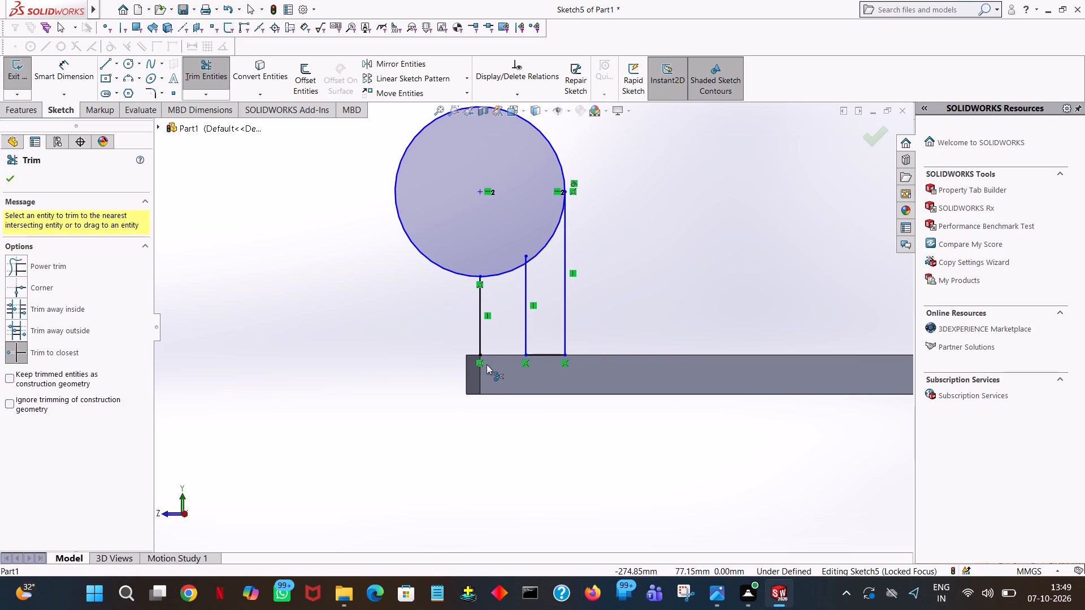
click(478, 327)
click(549, 238)
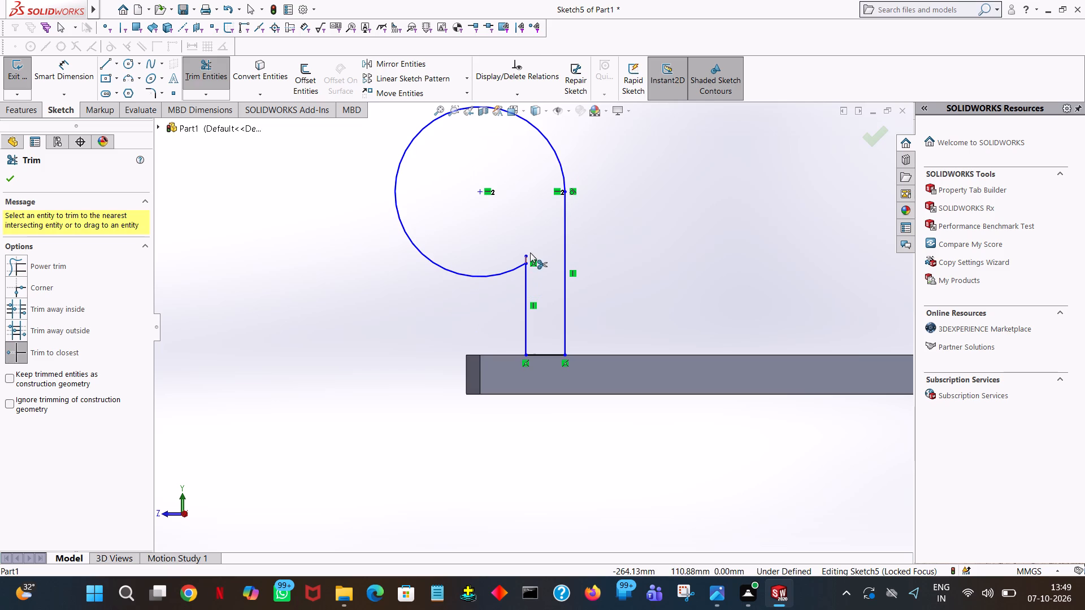
ctrl+scroll(524, 253, down, 6)
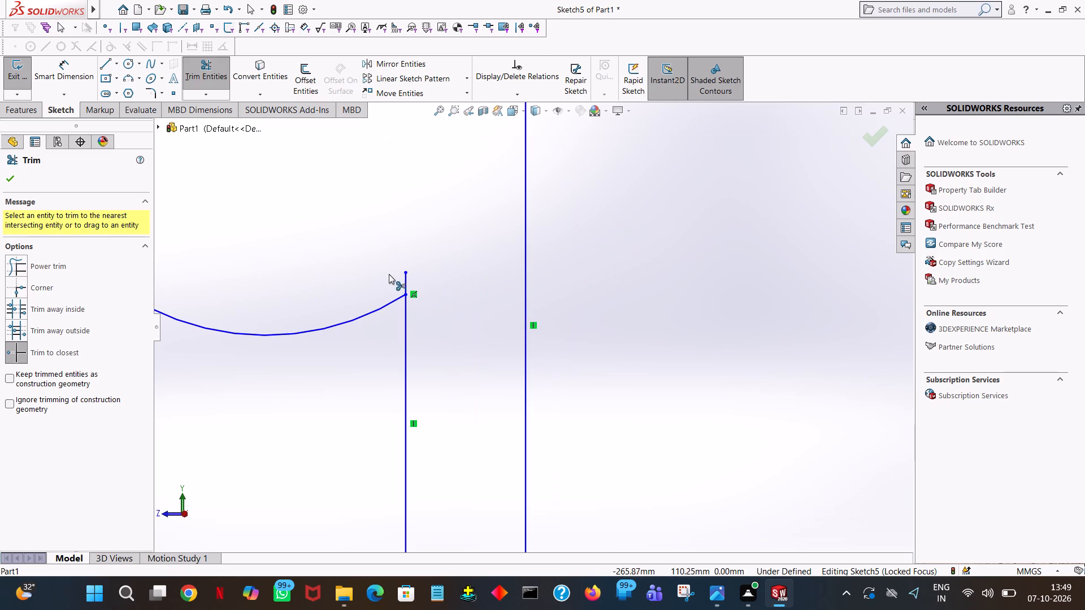
click(404, 280)
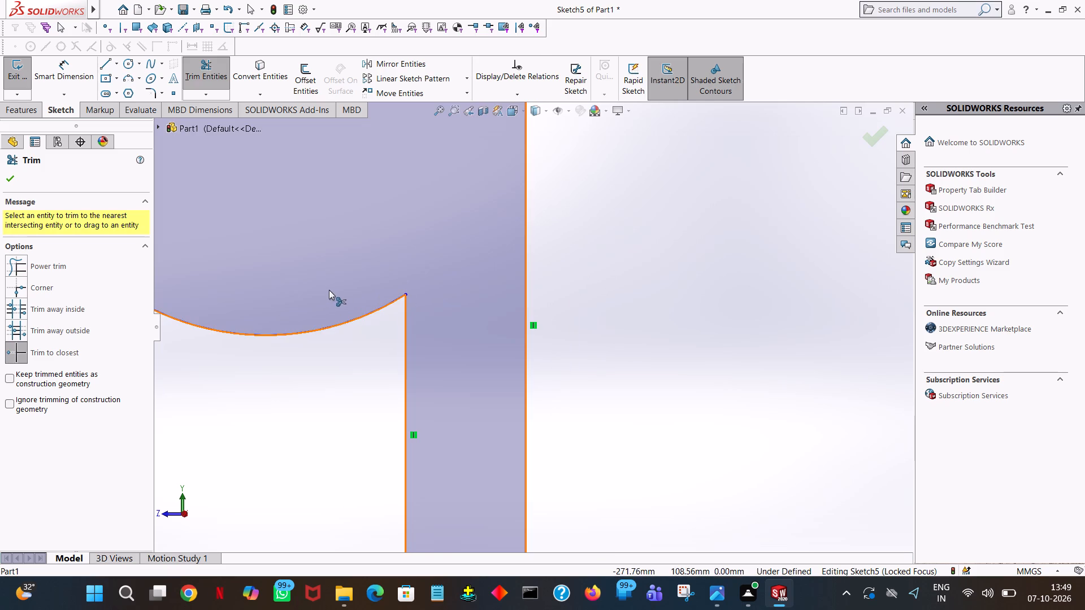
ctrl+scroll(335, 287, down, 1)
ctrl+scroll(336, 287, up, 9)
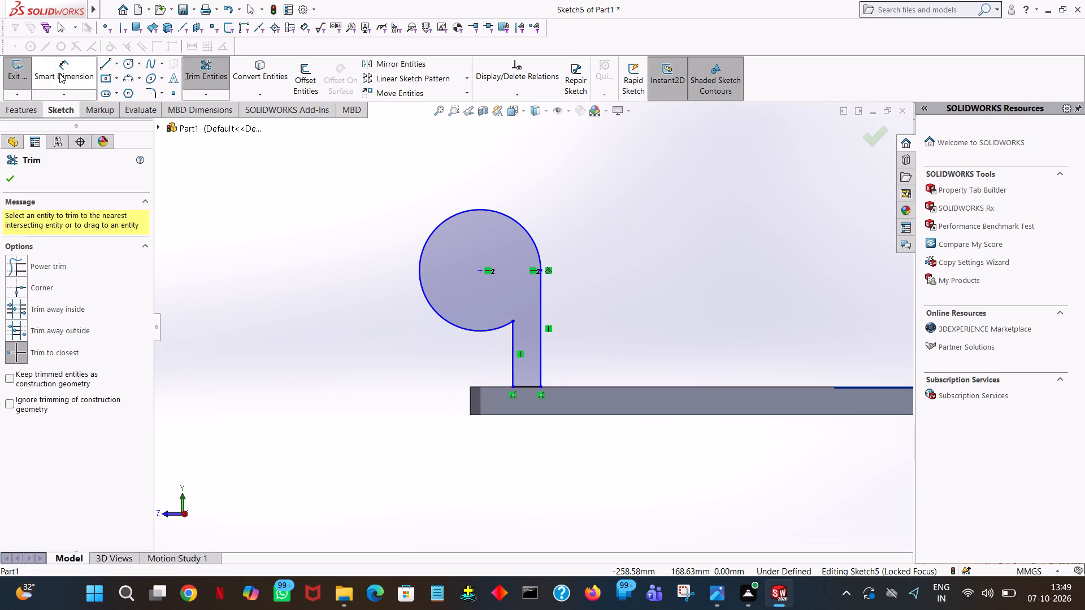
Extrude the round-ended profile as a blind boss 76 mm deep in the reversed direction, across the arm's free end.
click(21, 114)
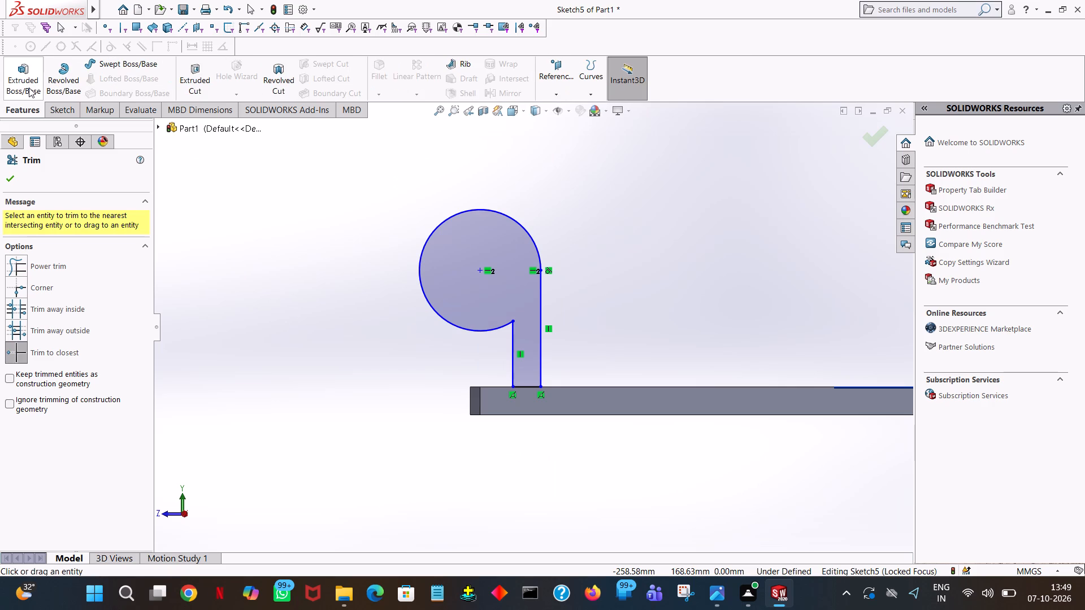
click(29, 88)
middle_drag(639, 268, 679, 307)
click(12, 256)
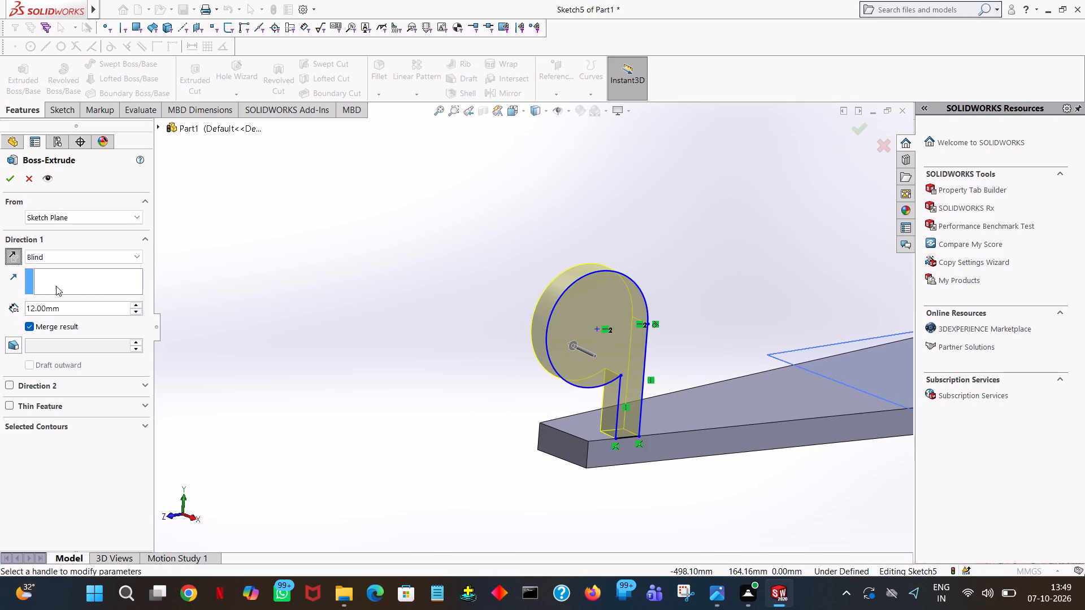
double_click(61, 305)
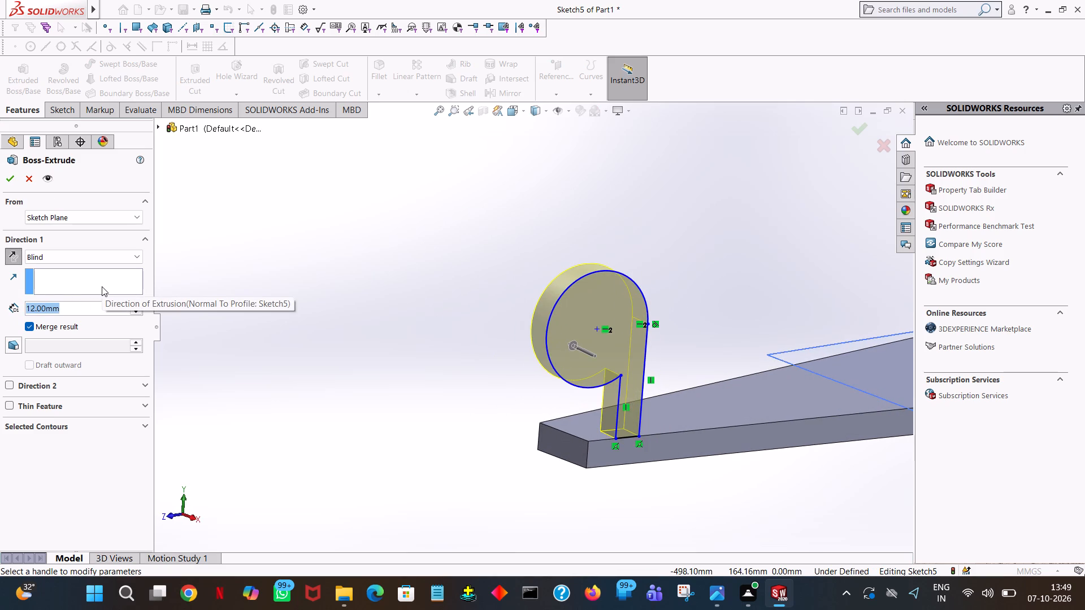
key(1)
key(BackSpace)
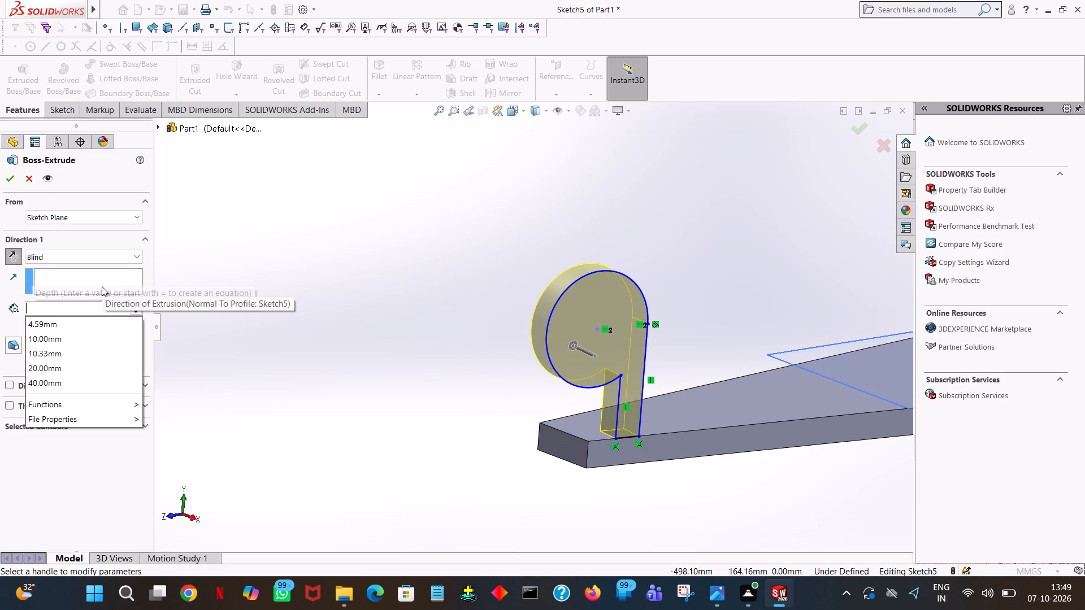
text(76)
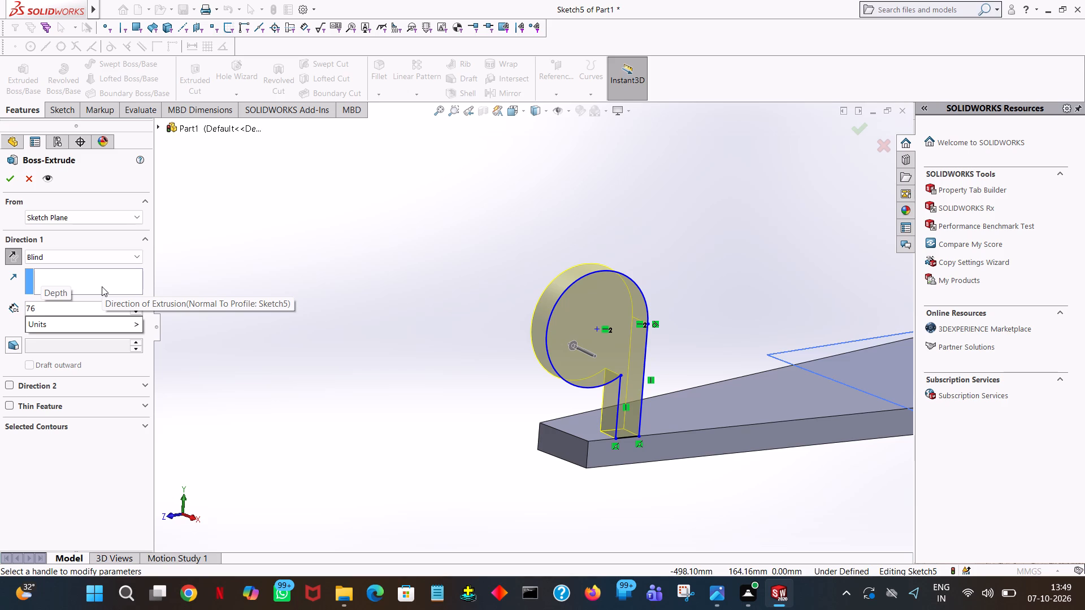
key(Return)
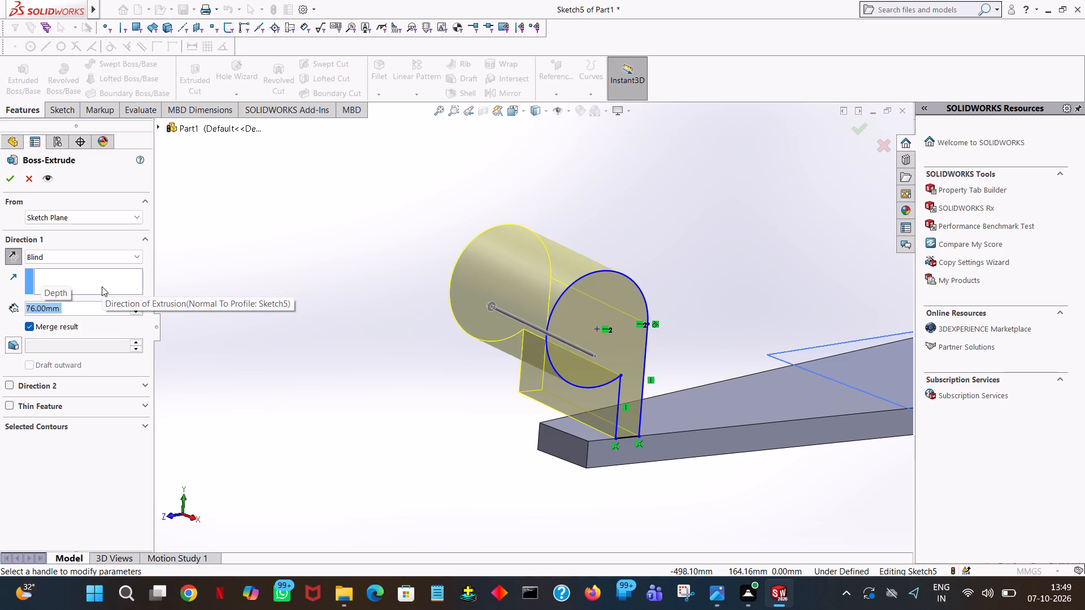
click(7, 174)
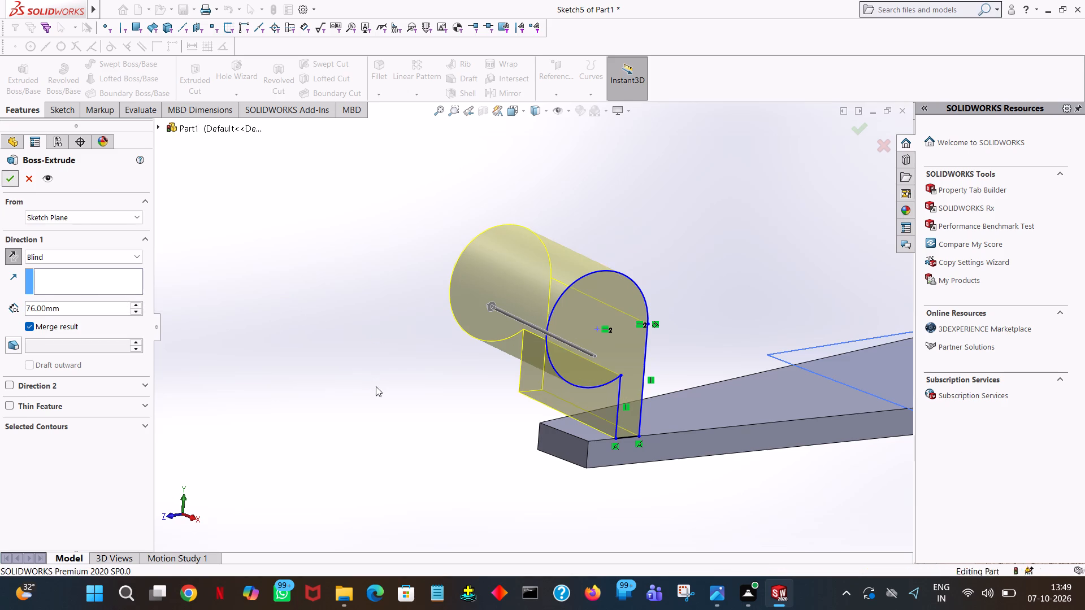
Start an extruded cut sketch on the arm's side face at the free end and view it face-on.
middle_drag(428, 421, 466, 398)
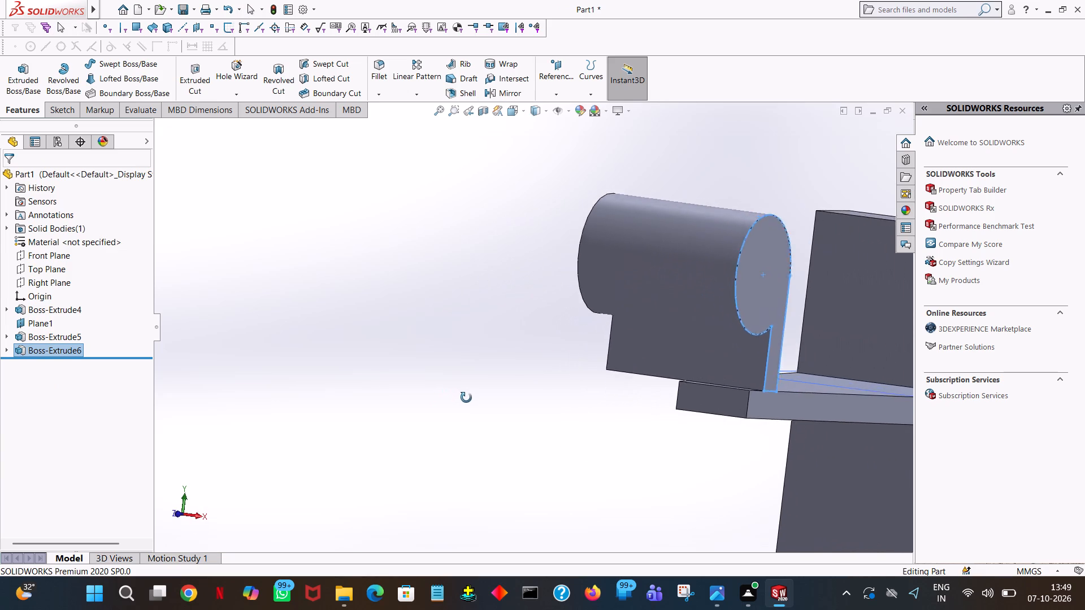
middle_drag(466, 398, 461, 373)
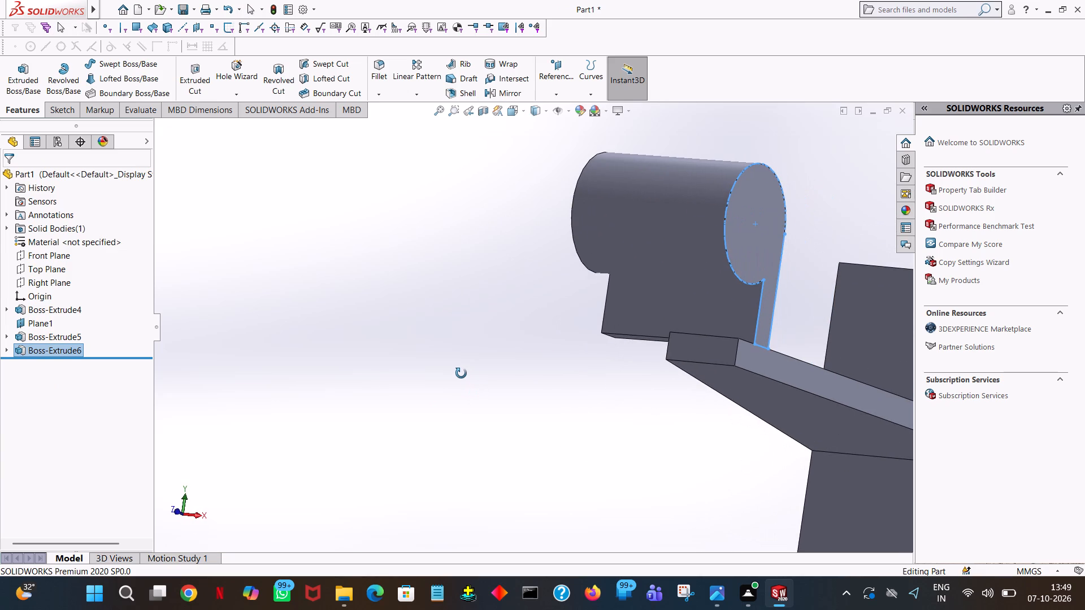
middle_drag(461, 373, 388, 395)
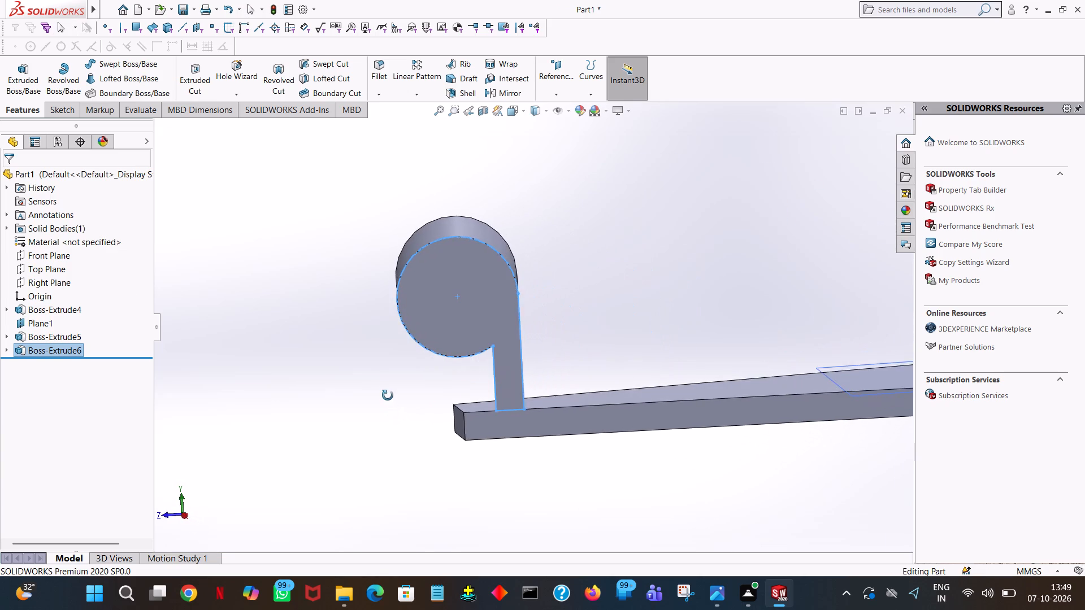
middle_drag(388, 395, 387, 385)
click(354, 299)
click(194, 73)
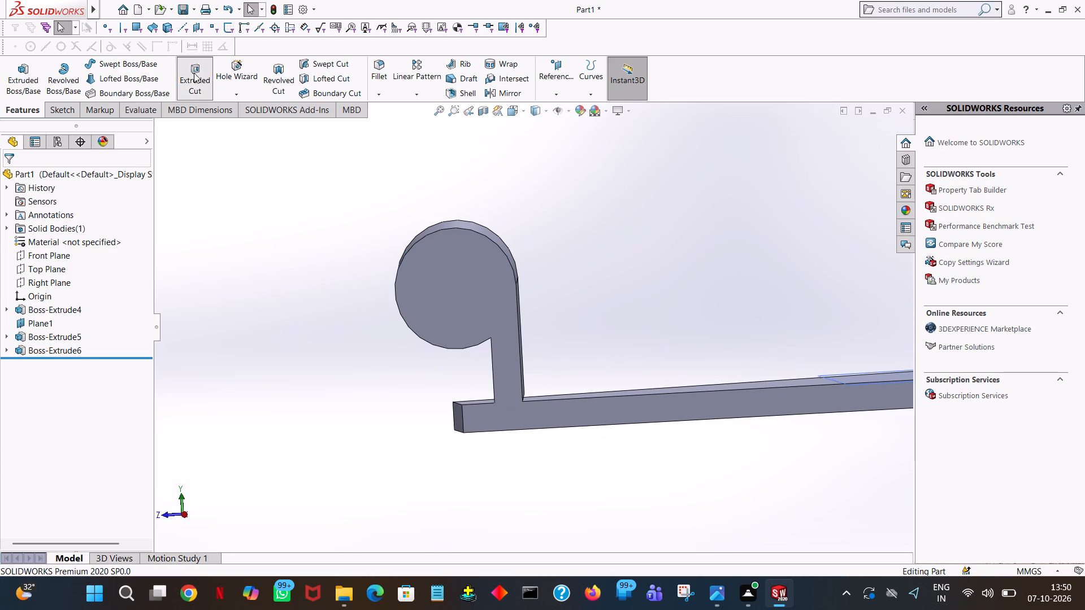
click(481, 417)
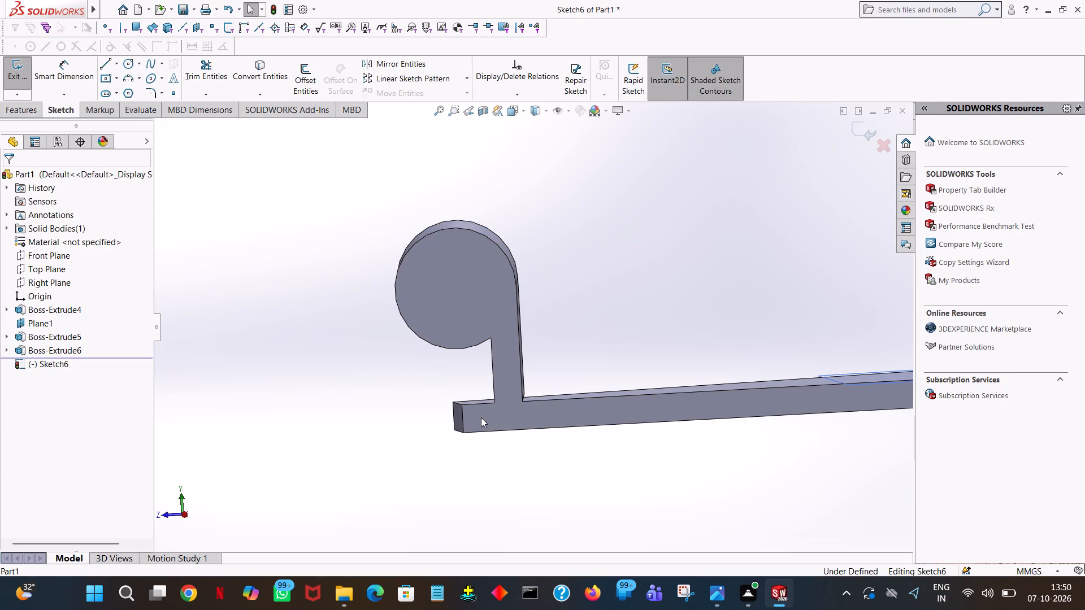
key(space)
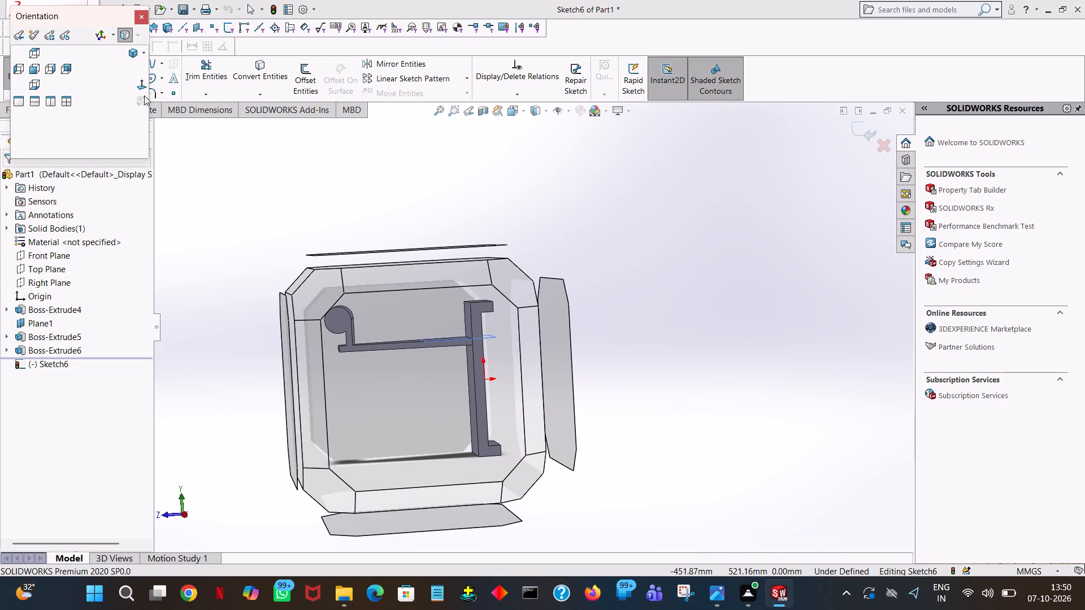
click(145, 89)
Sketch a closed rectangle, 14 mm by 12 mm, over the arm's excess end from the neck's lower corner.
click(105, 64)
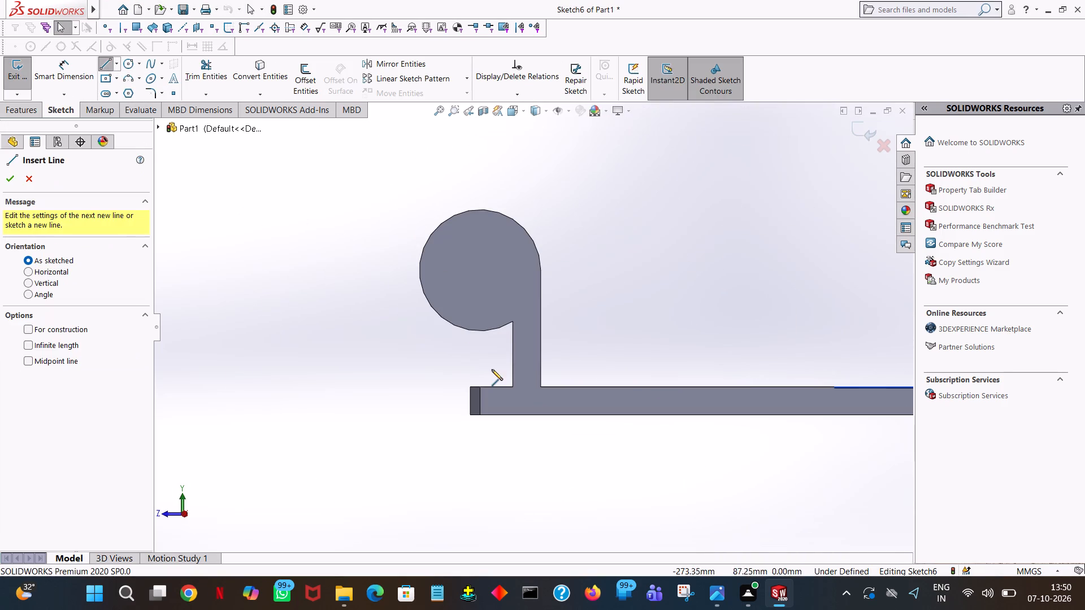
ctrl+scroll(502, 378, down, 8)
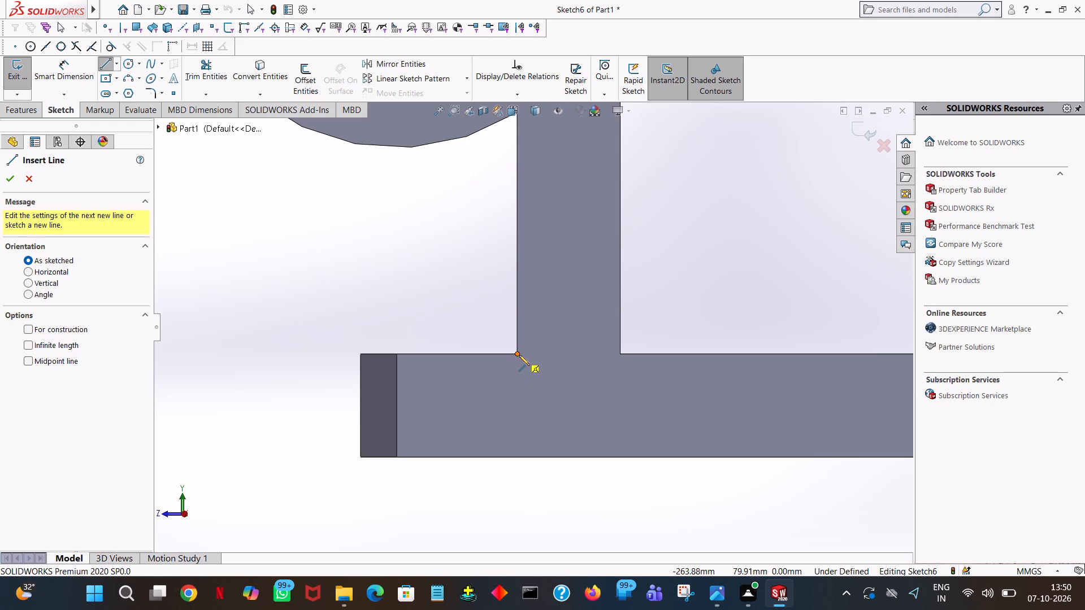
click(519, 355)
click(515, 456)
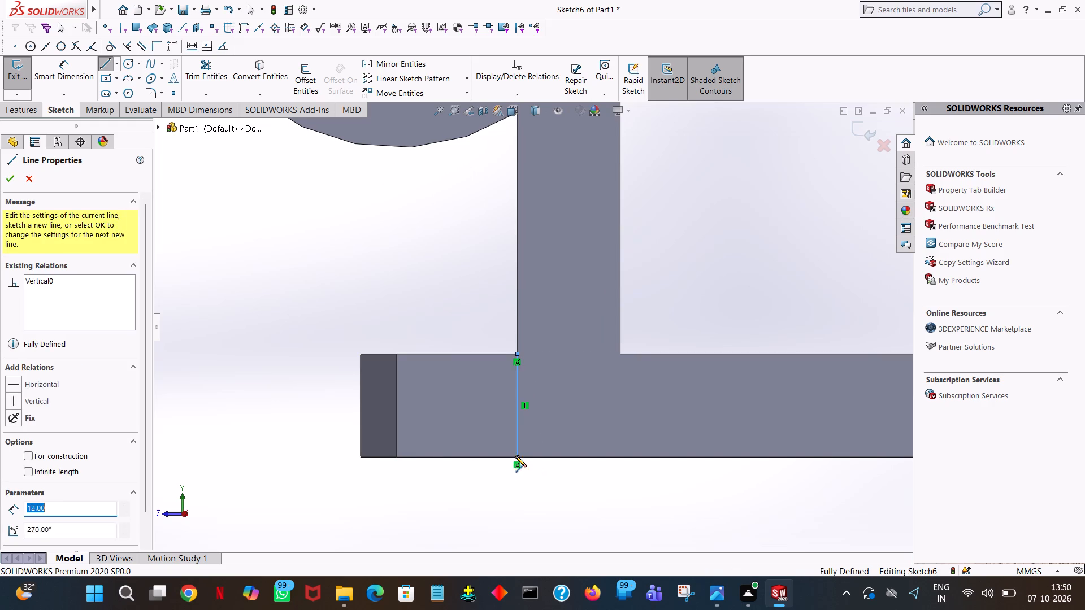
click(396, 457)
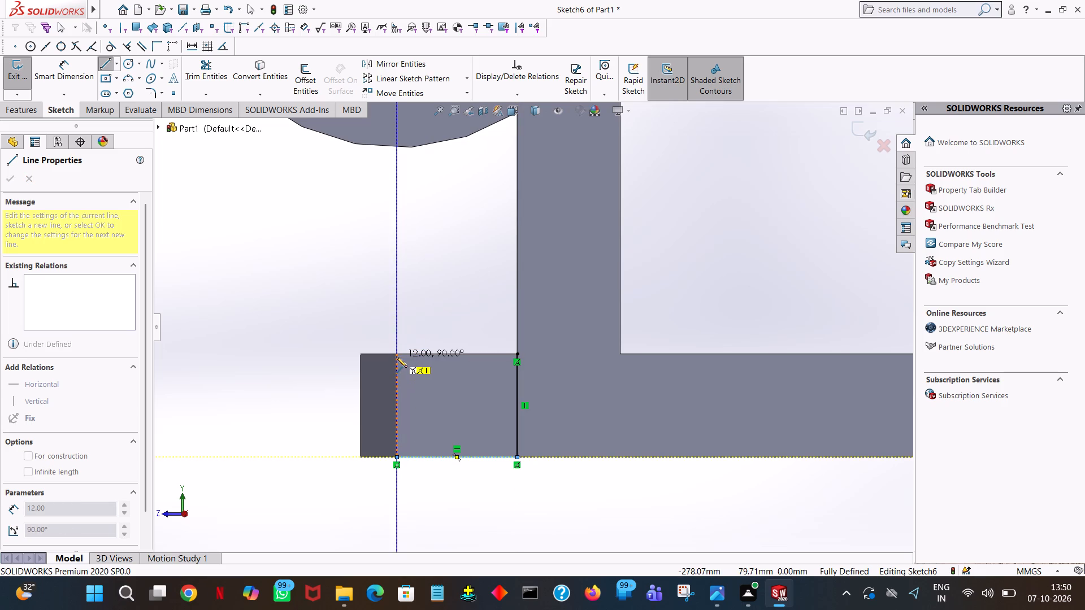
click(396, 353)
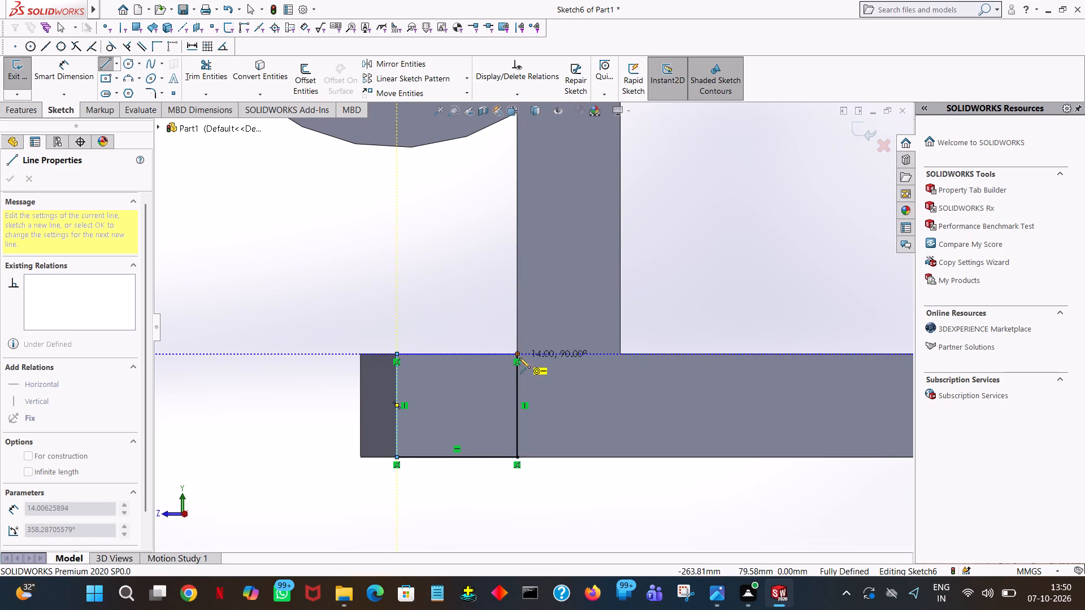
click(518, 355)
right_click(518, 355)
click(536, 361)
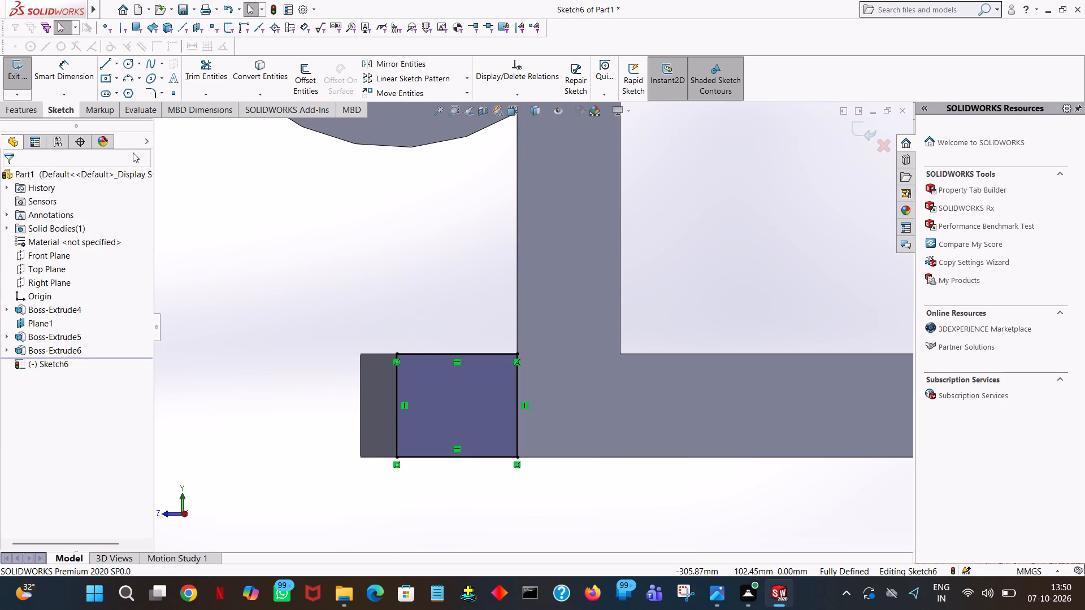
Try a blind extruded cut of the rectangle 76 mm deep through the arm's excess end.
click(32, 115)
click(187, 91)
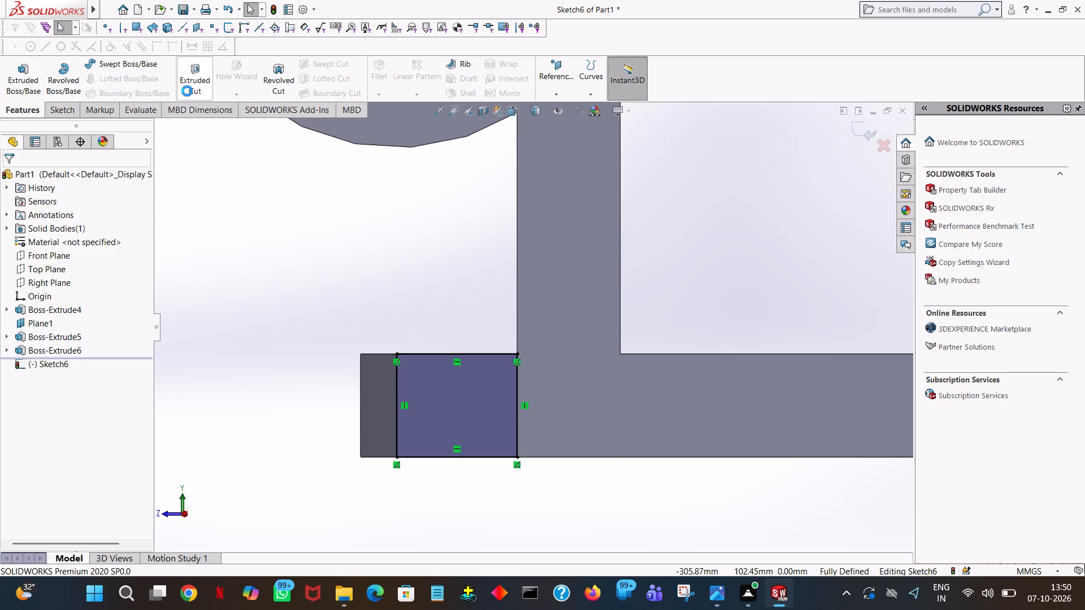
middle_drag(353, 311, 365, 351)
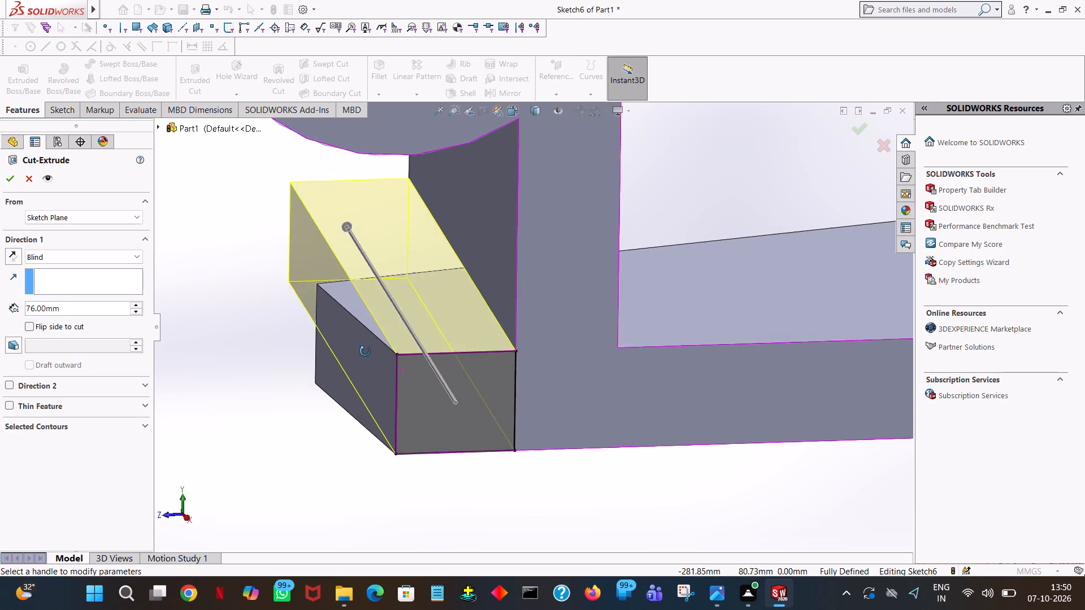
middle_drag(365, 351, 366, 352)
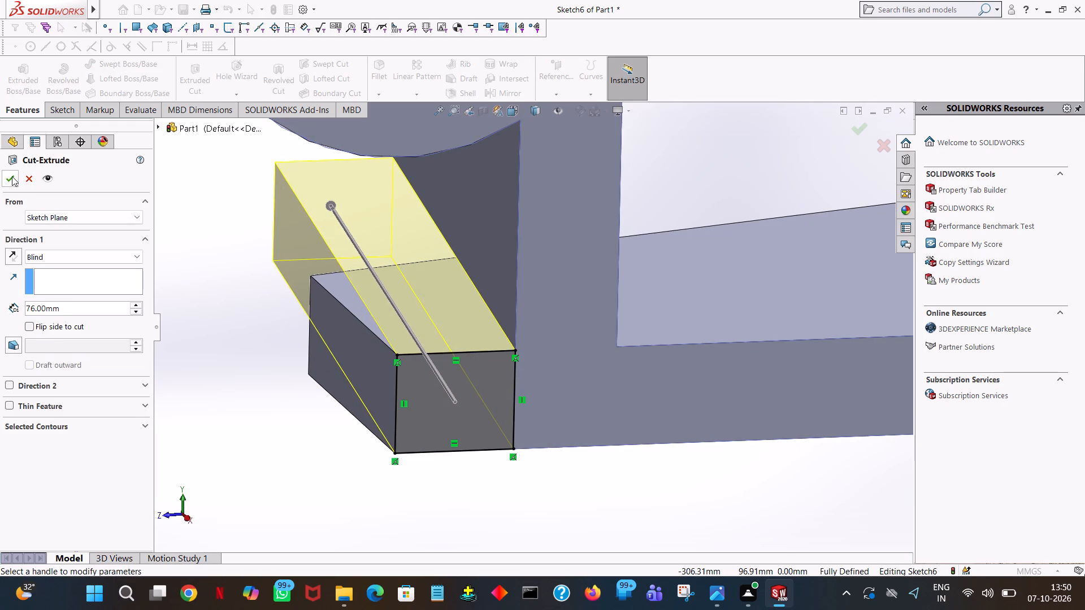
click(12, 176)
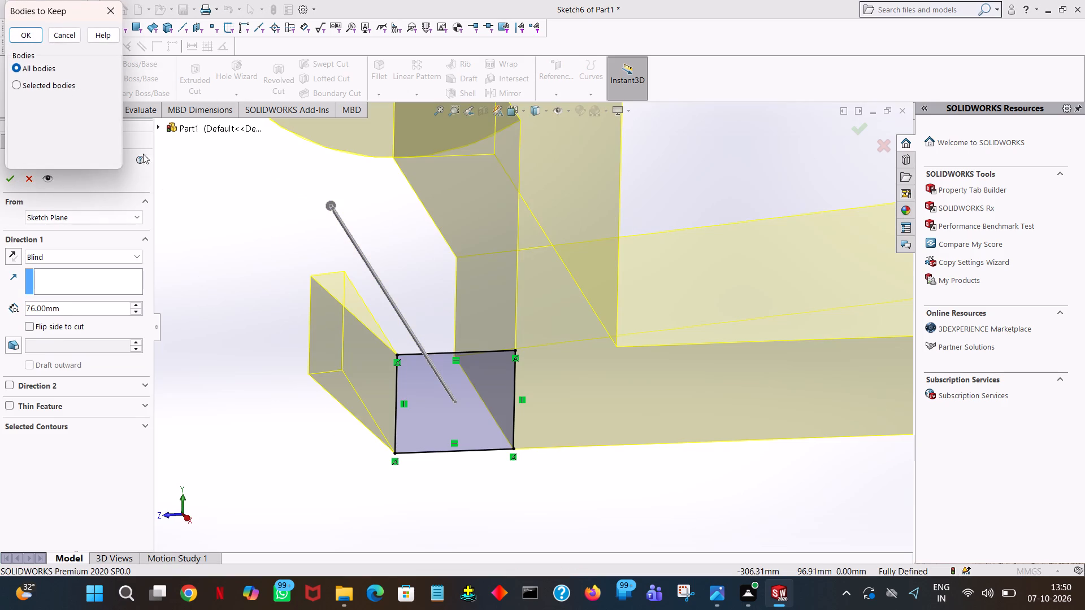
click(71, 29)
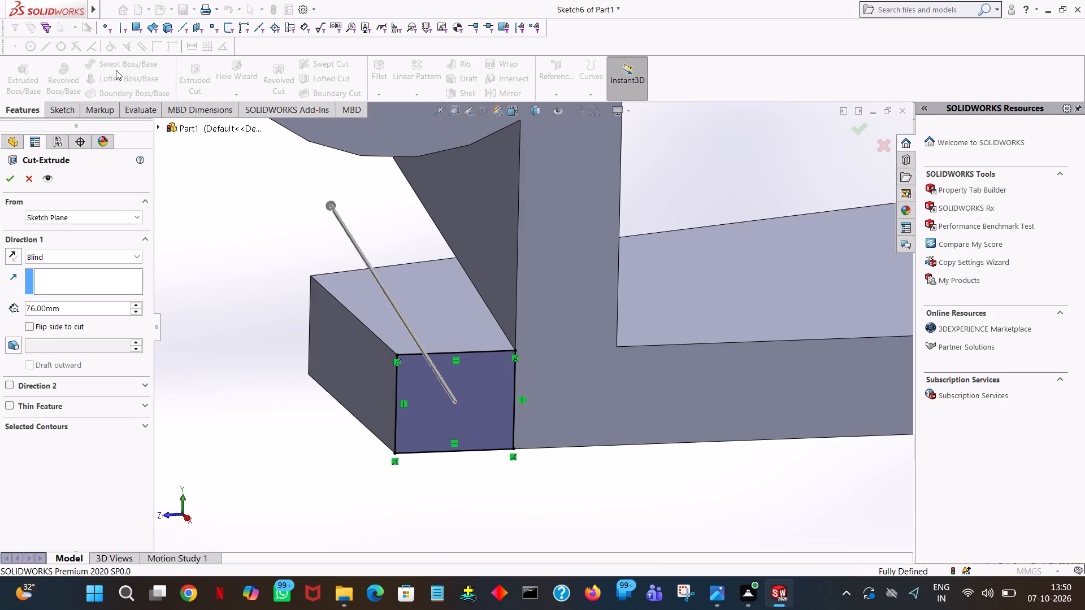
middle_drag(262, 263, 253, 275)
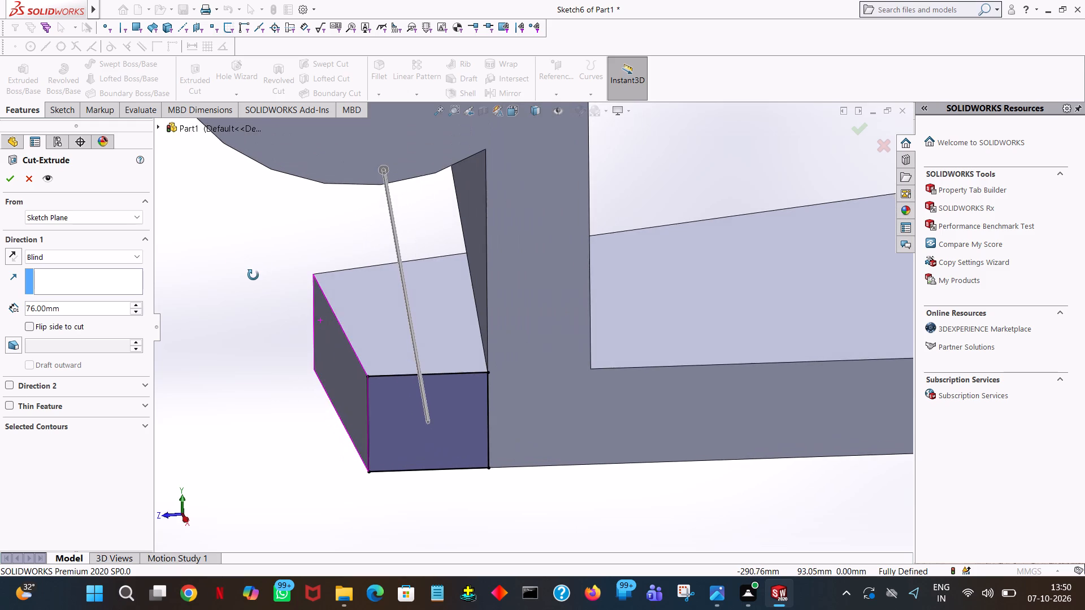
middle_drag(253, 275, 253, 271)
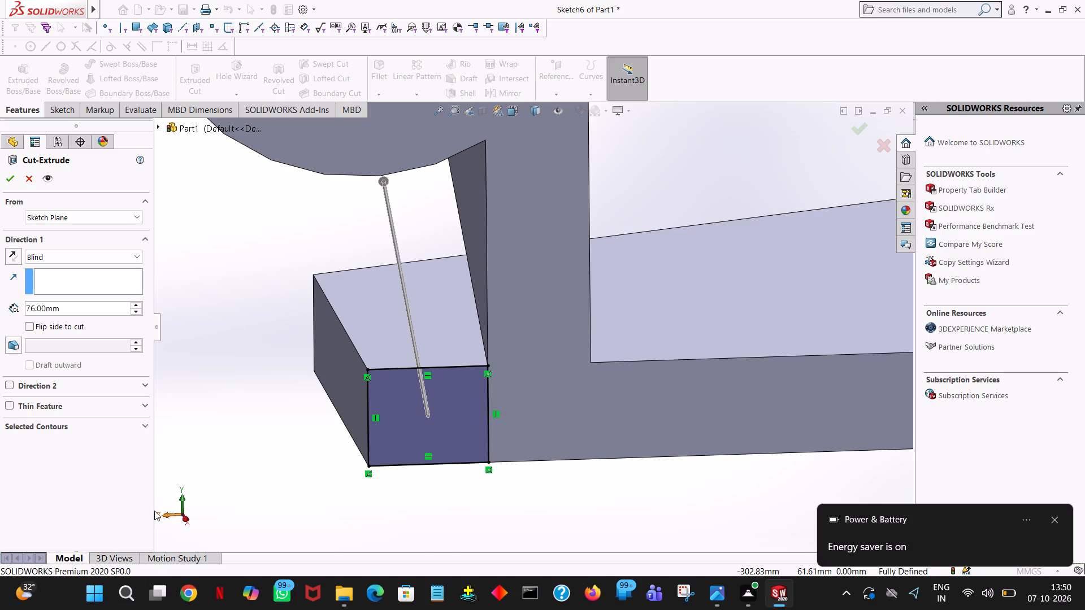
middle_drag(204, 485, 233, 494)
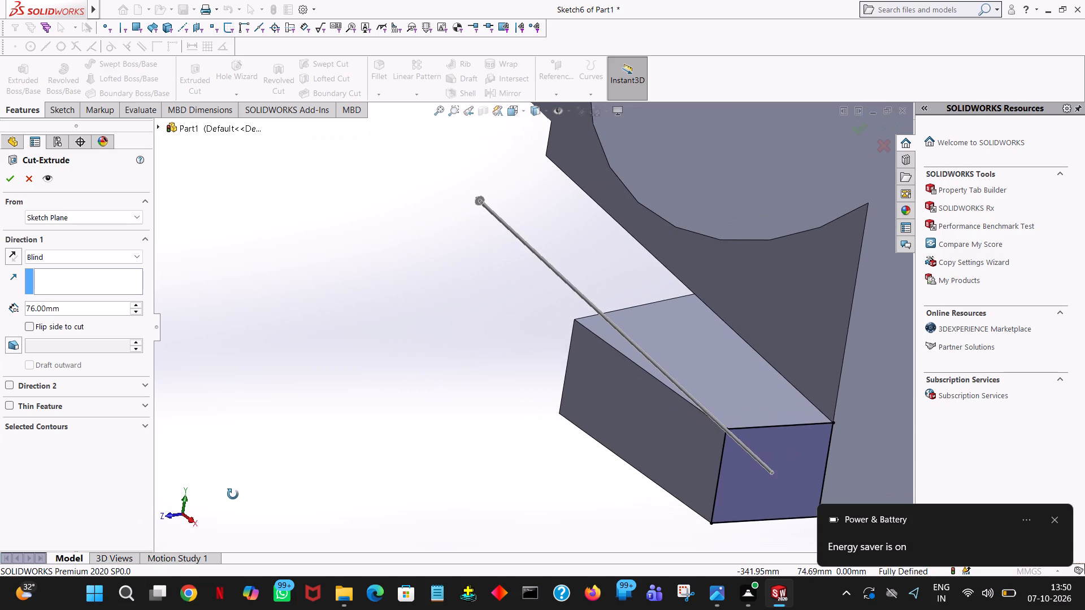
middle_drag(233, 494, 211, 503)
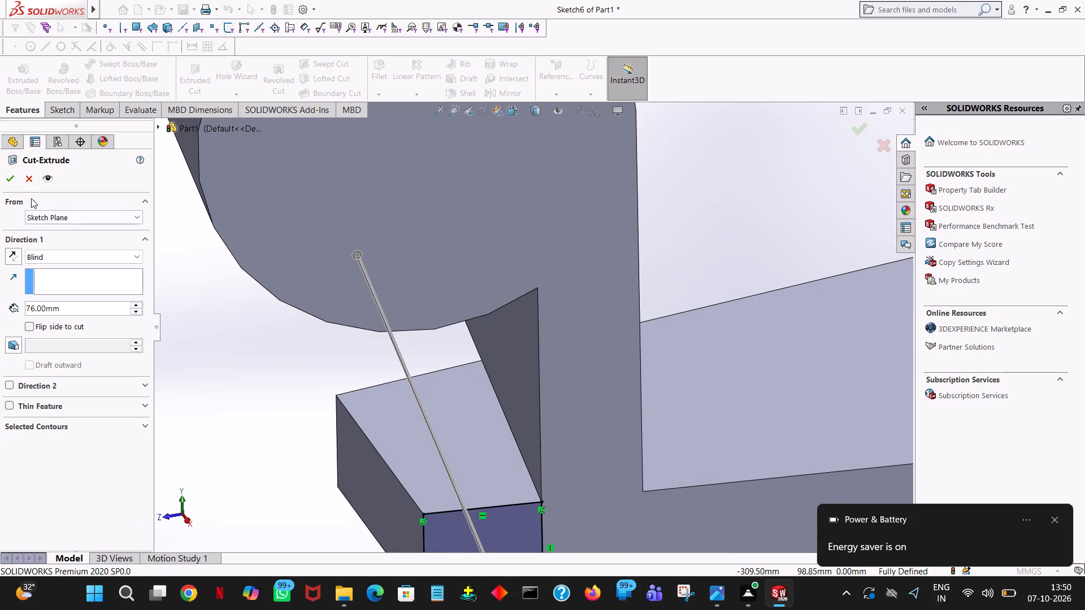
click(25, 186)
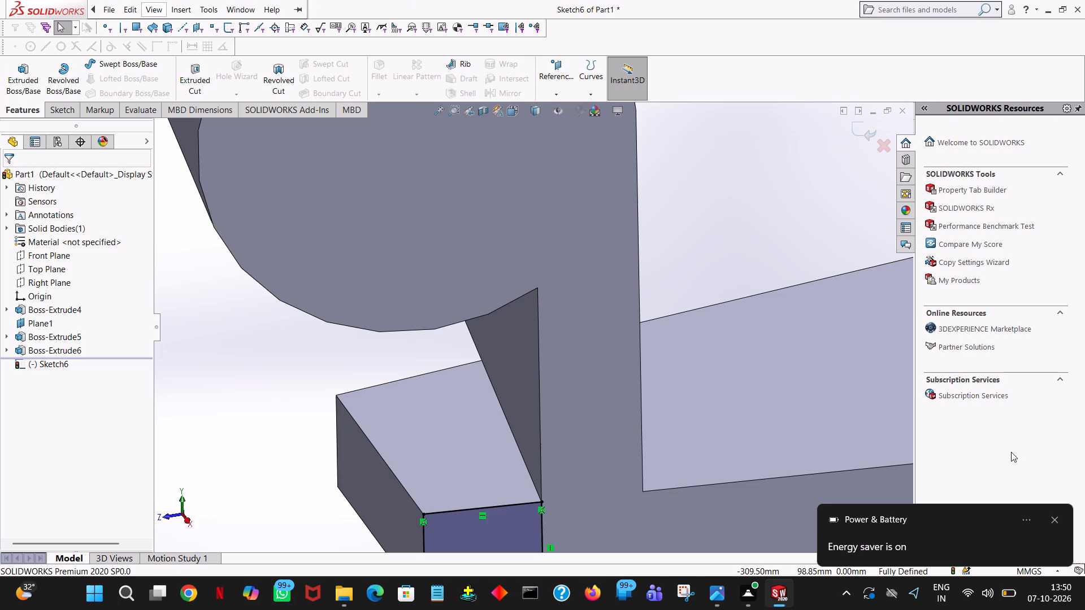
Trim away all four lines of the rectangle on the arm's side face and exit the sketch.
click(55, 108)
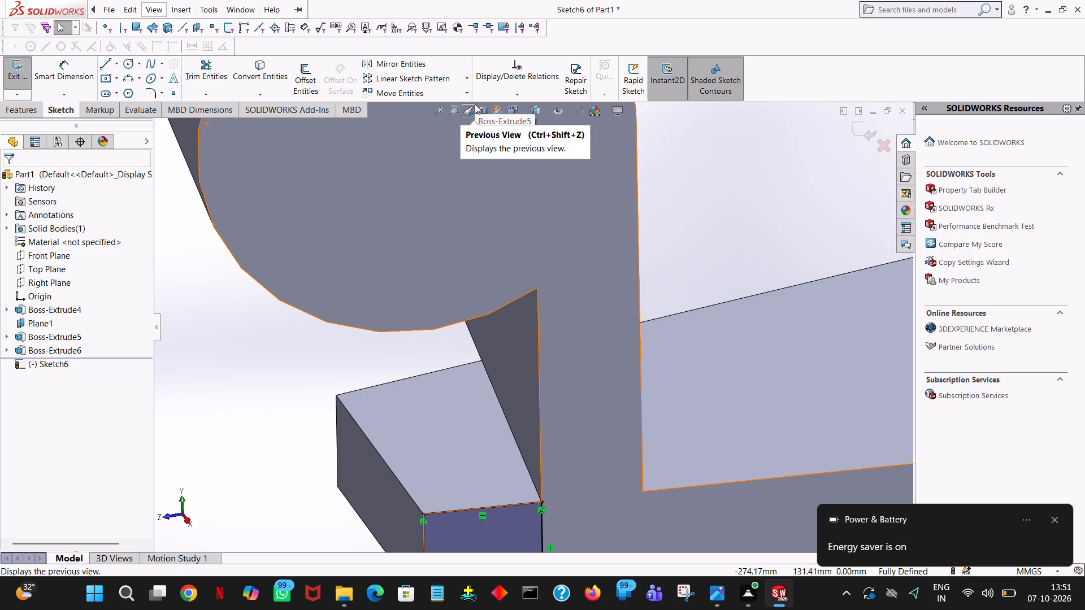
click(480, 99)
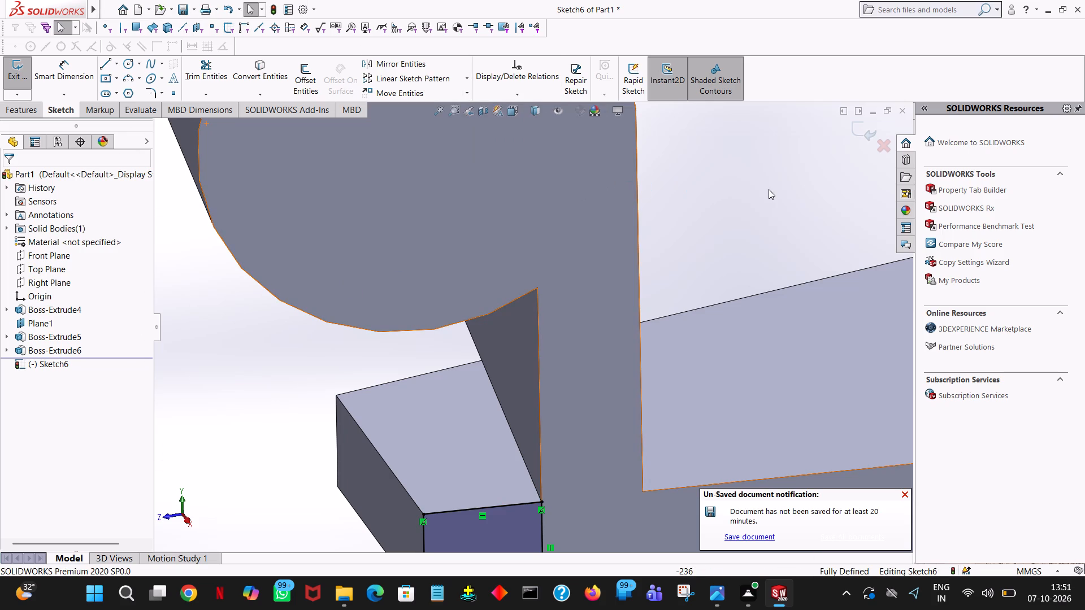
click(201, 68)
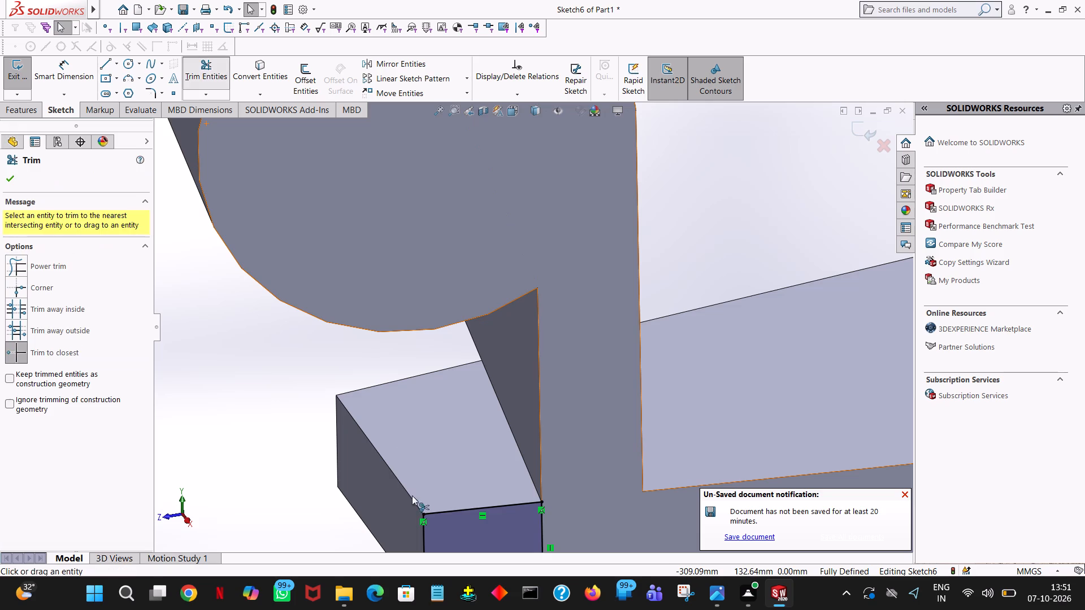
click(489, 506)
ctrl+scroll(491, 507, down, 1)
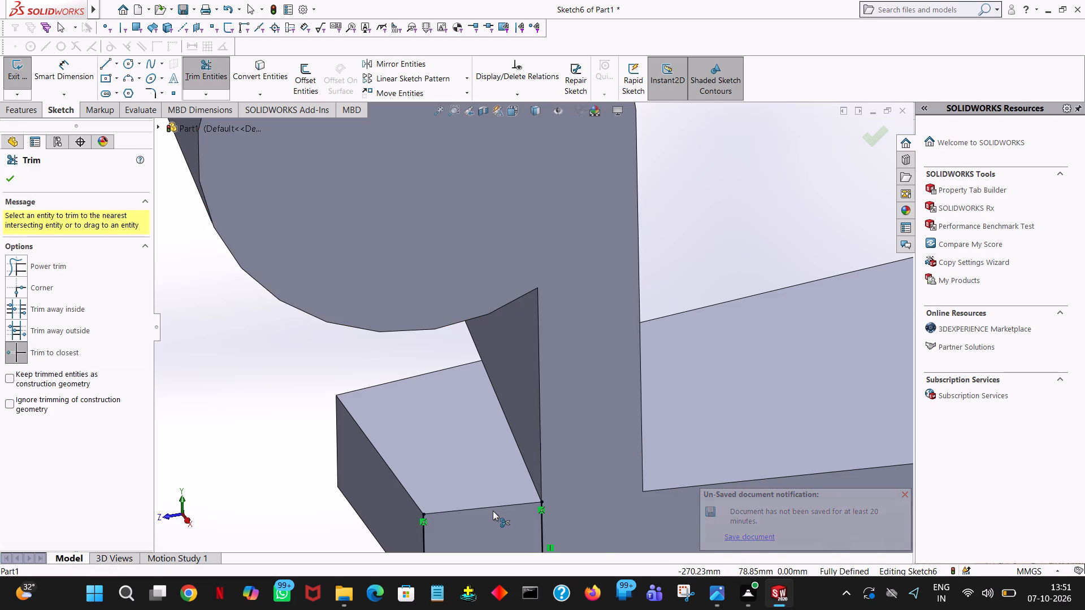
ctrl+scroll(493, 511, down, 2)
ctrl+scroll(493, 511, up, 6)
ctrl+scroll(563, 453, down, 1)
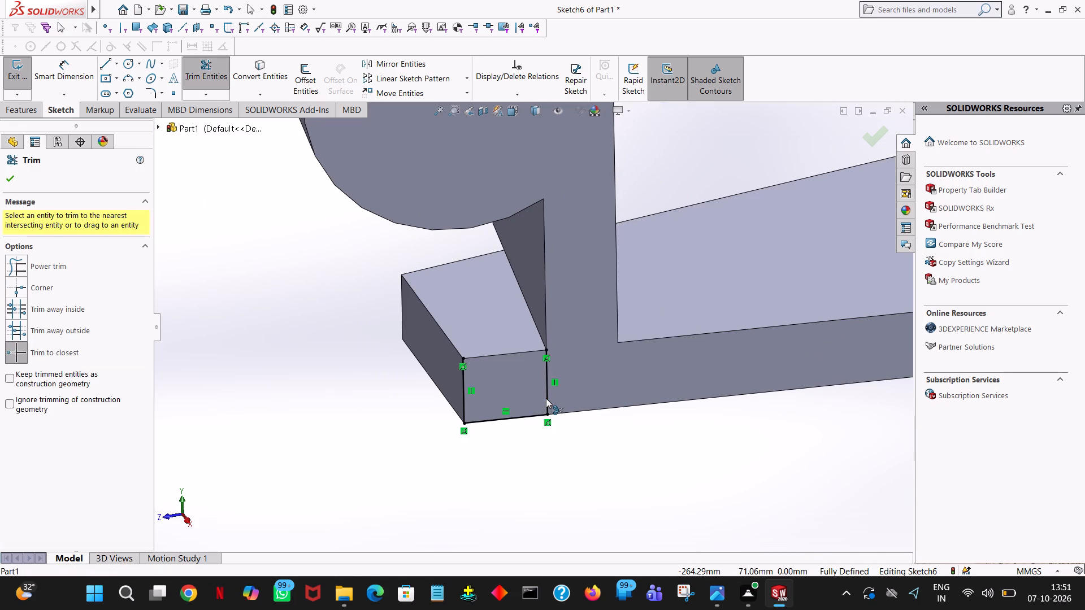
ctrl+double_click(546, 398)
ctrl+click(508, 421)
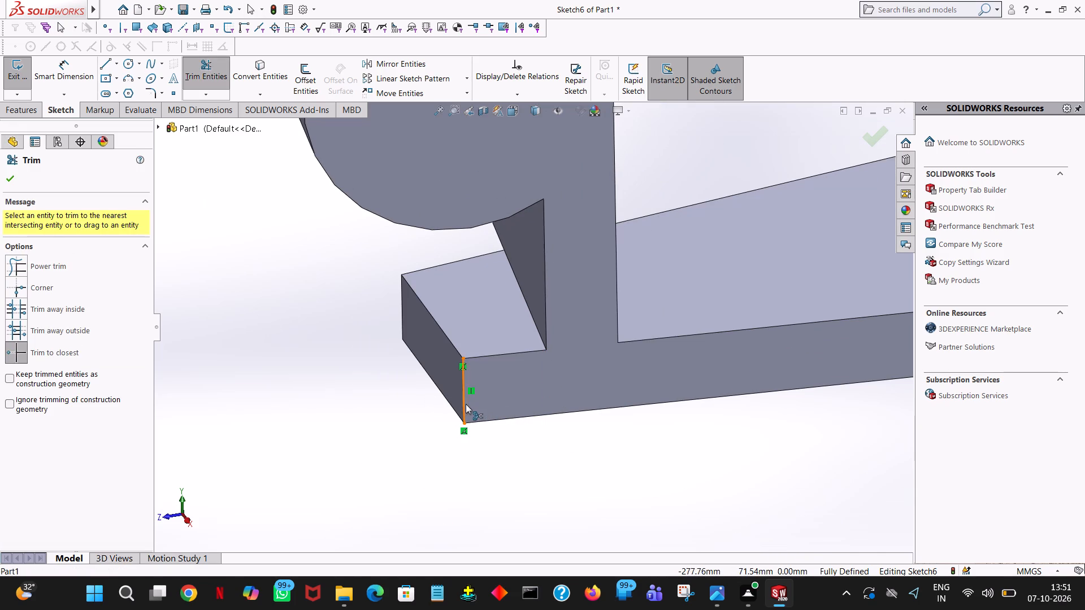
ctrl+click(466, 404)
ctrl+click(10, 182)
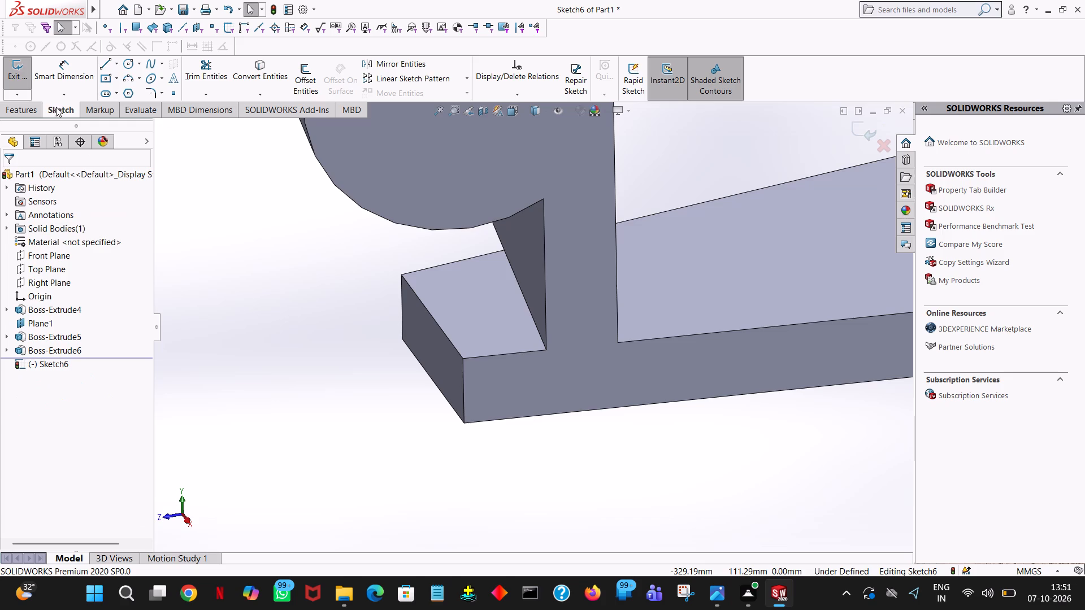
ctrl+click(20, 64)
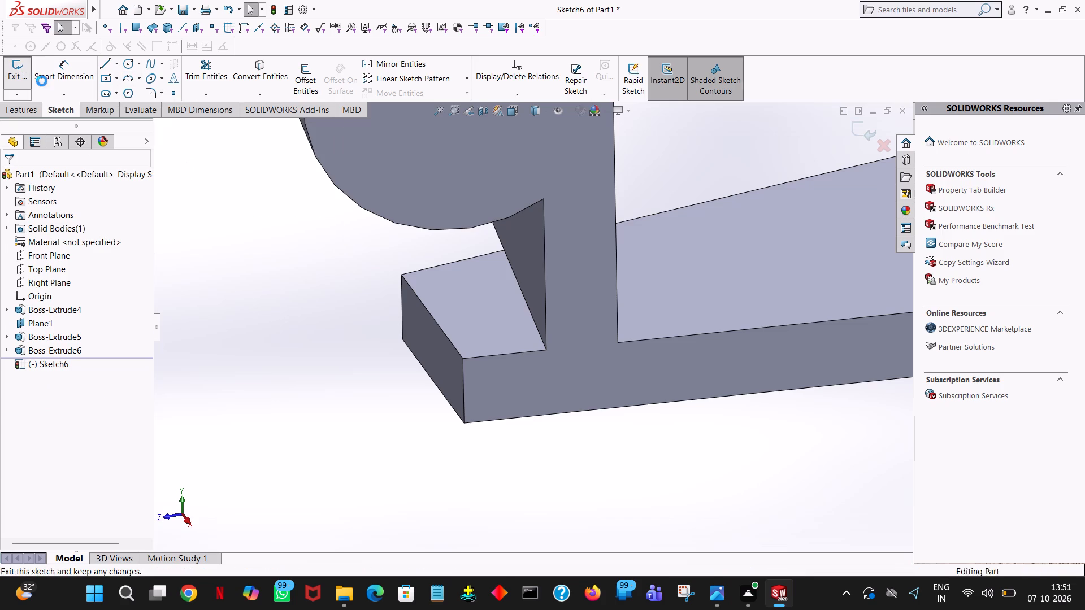
Start an extruded cut sketch on the top face of the arm's excess end and view the whole part face-on.
ctrl+click(28, 115)
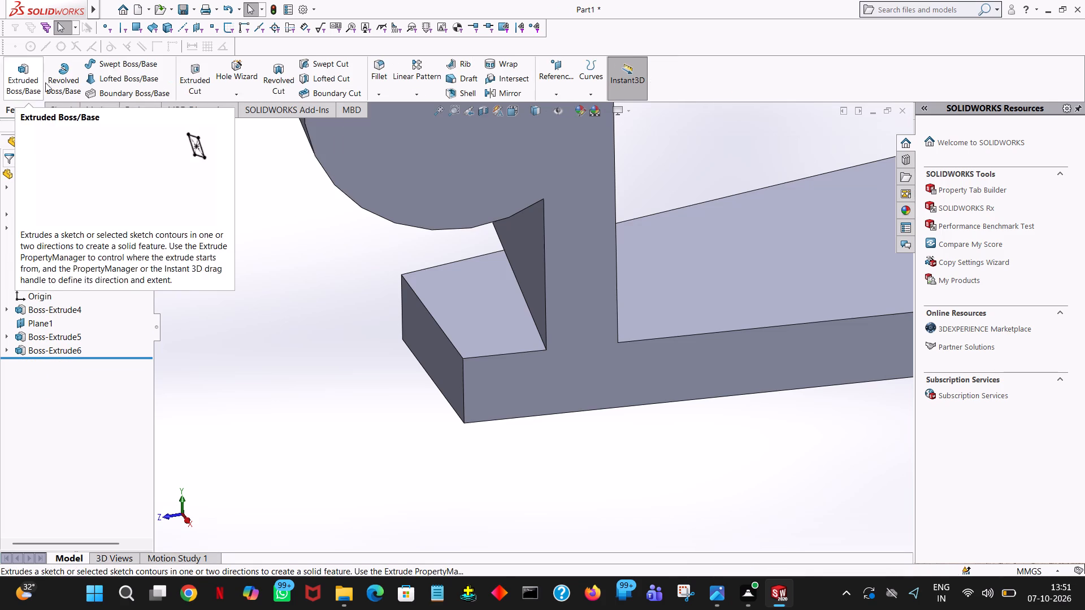
ctrl+click(192, 80)
ctrl+click(469, 312)
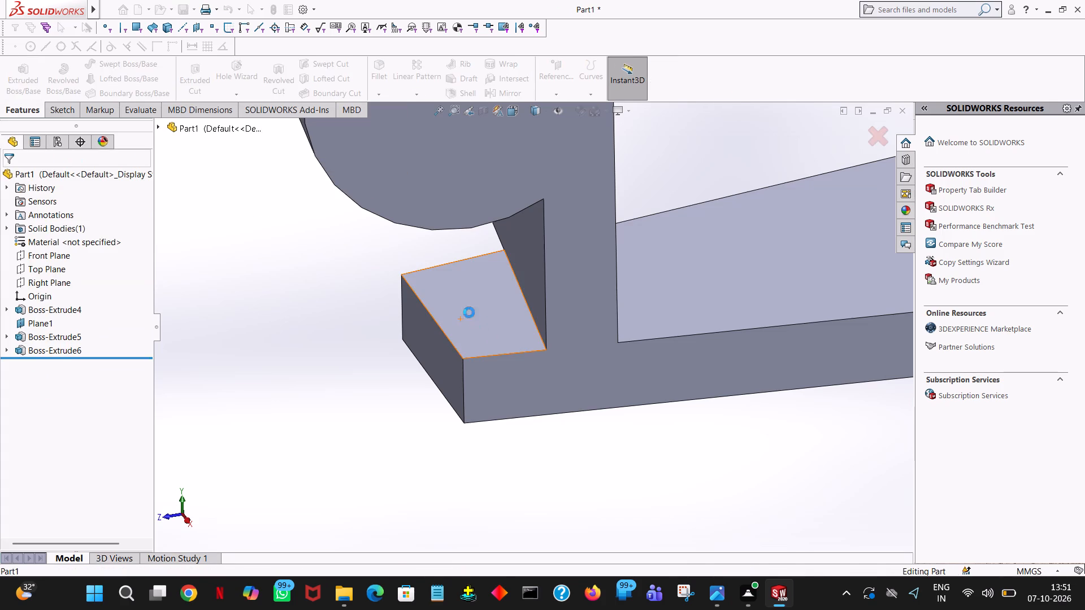
key(space)
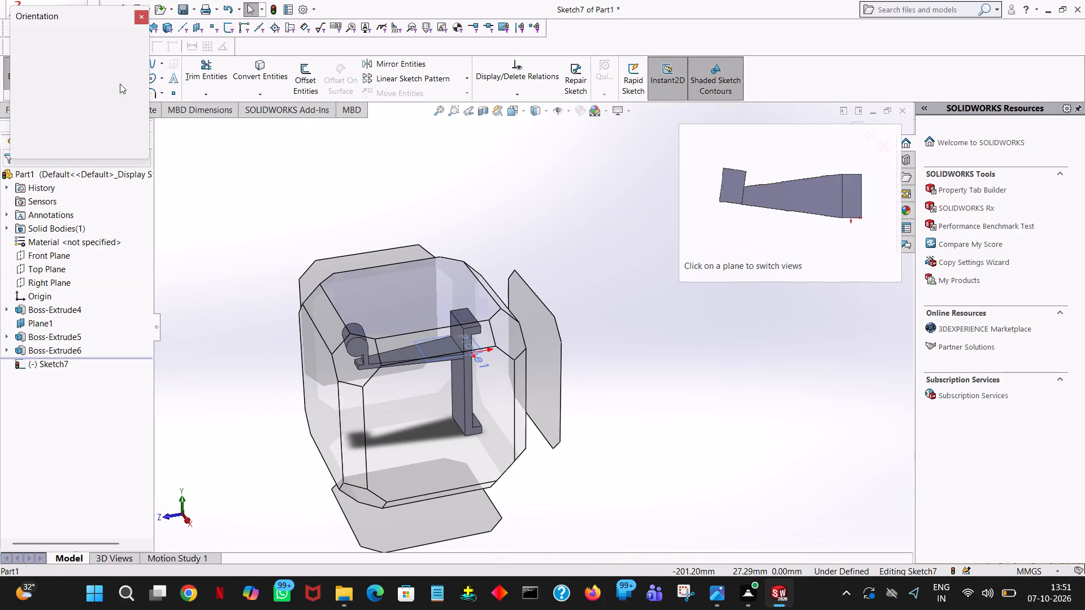
click(142, 82)
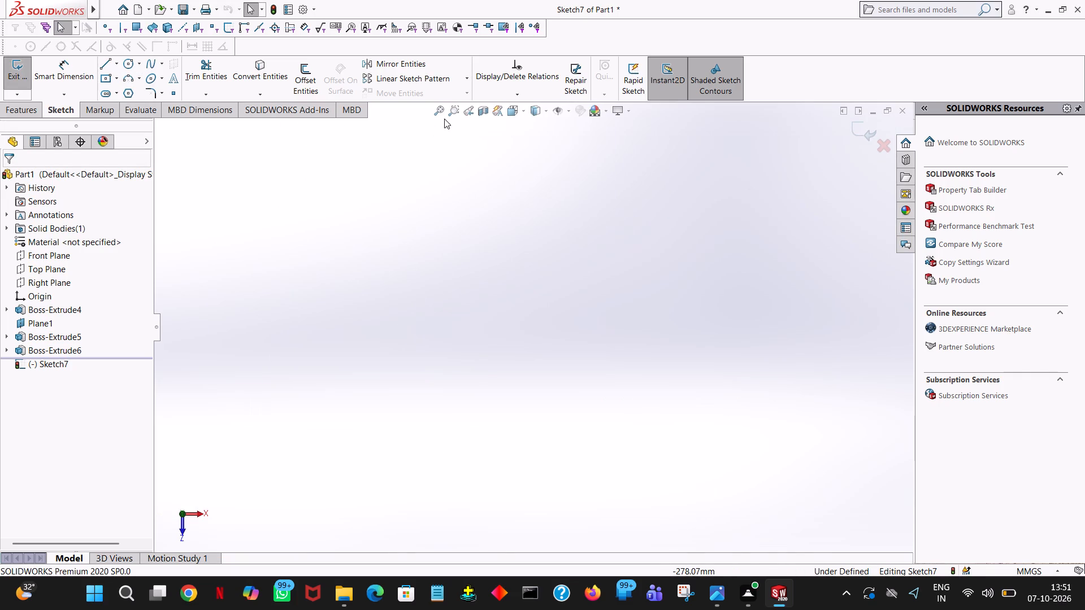
click(443, 112)
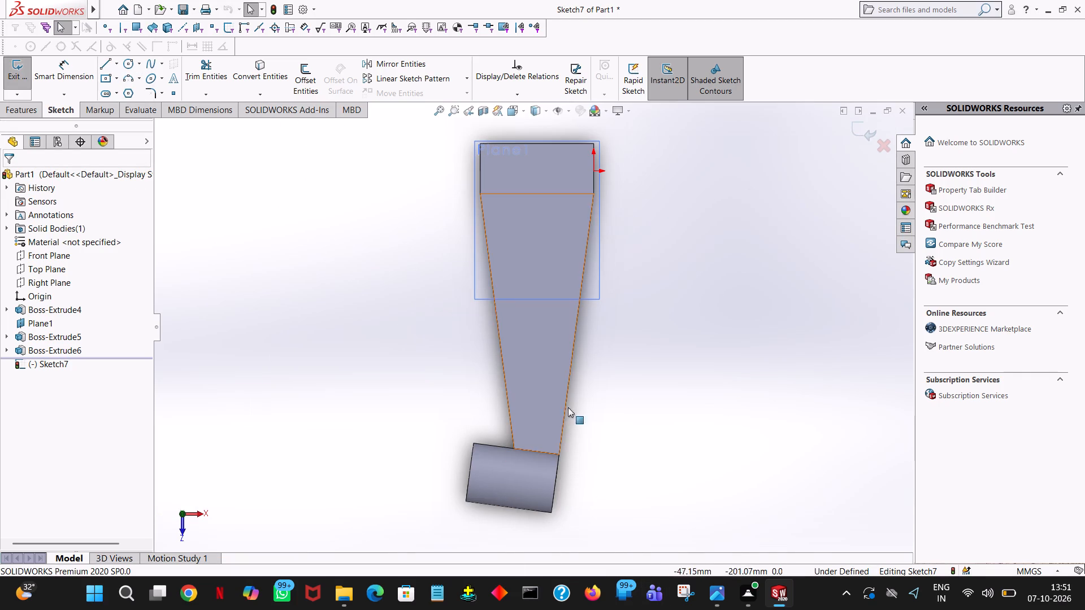
Draw a 14 mm line down the slanted outer edge of the arm's excess end, starting from the neck corner.
middle_click(591, 443)
middle_click(584, 443)
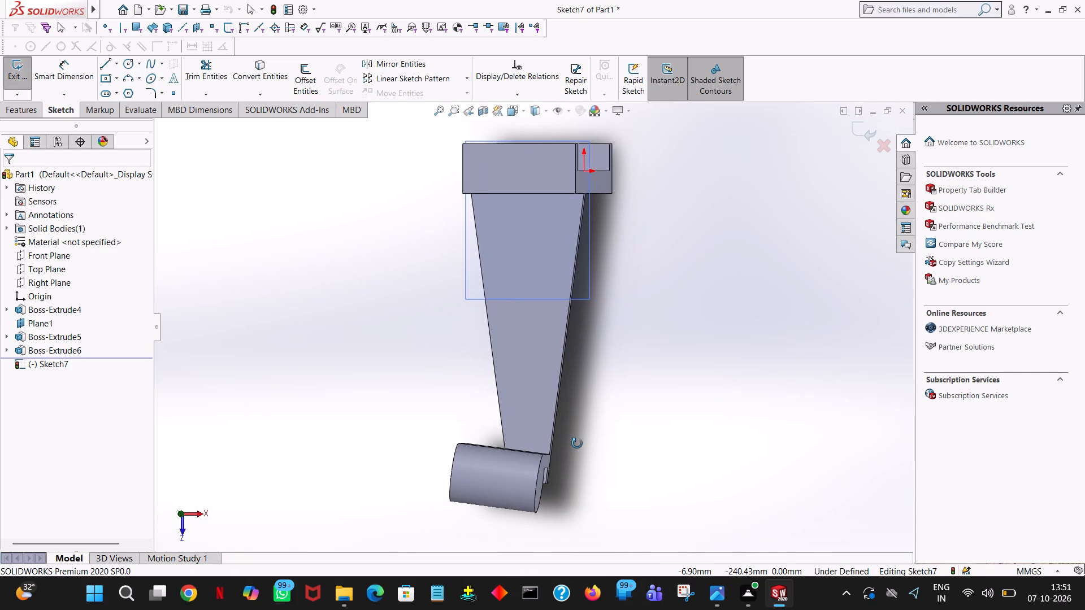
ctrl+scroll(581, 444, down, 4)
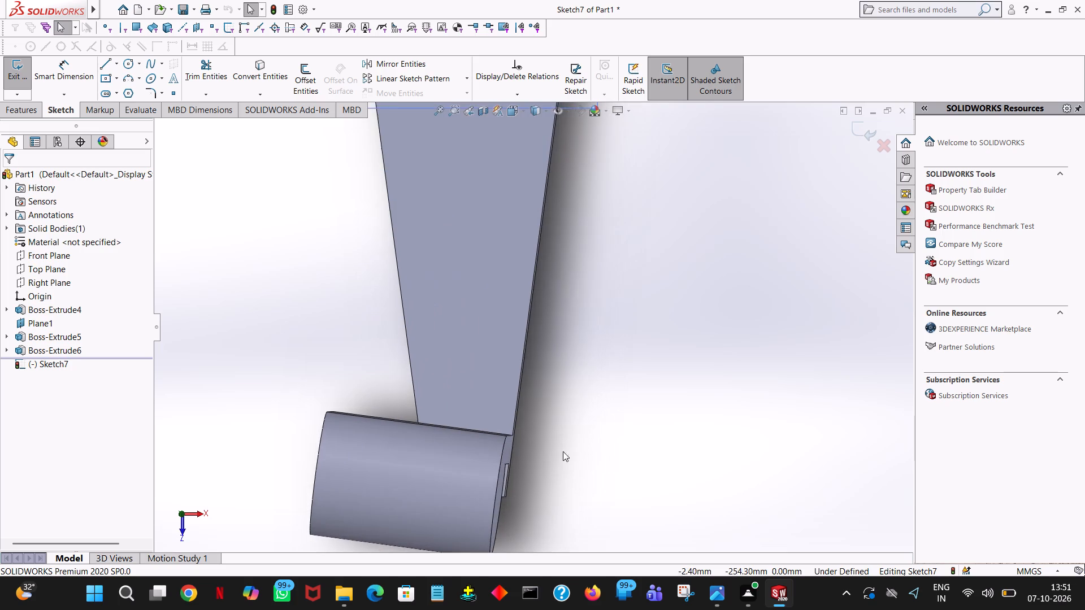
ctrl+scroll(475, 475, up, 4)
ctrl+scroll(559, 463, down, 7)
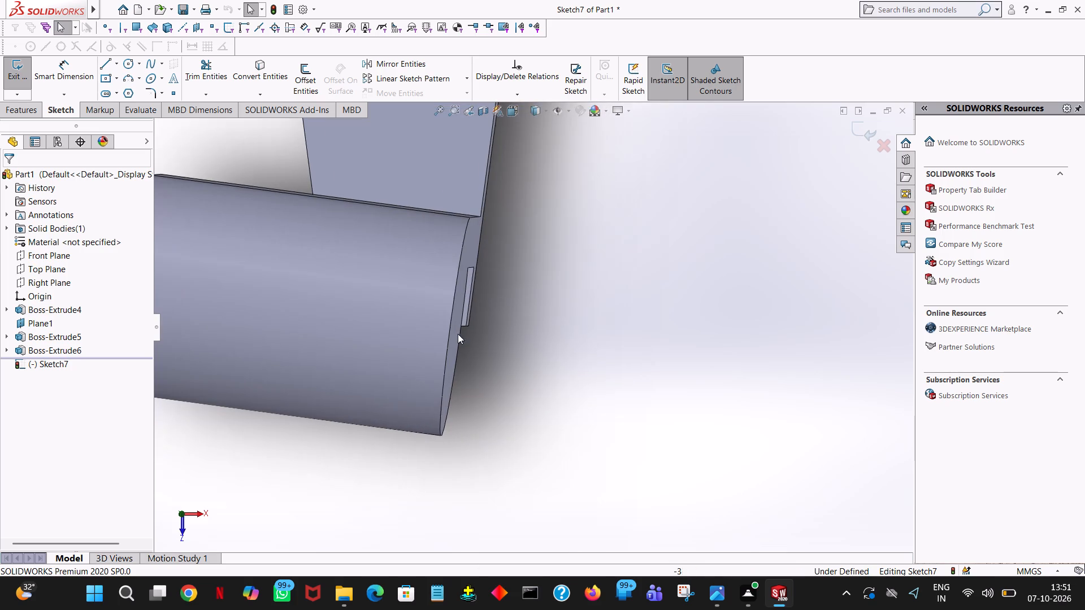
ctrl+scroll(460, 321, down, 5)
ctrl+scroll(468, 300, up, 1)
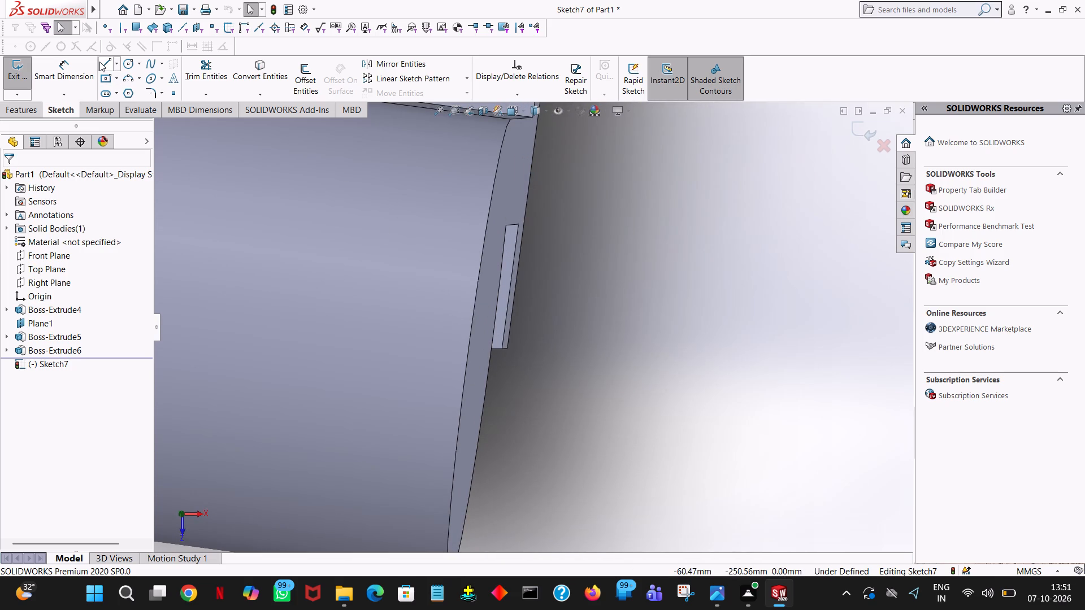
click(102, 62)
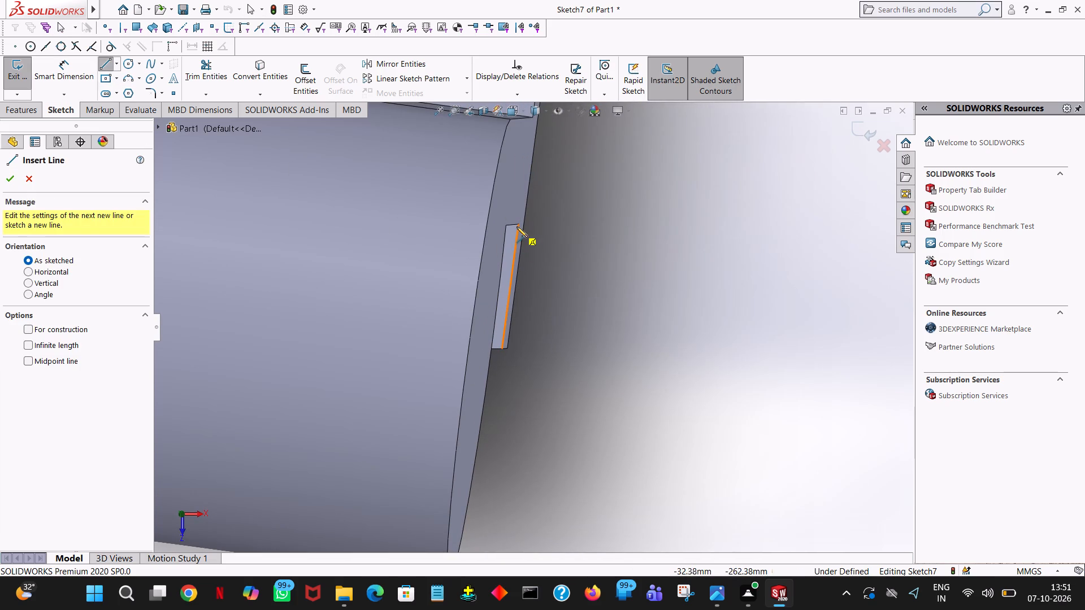
click(520, 224)
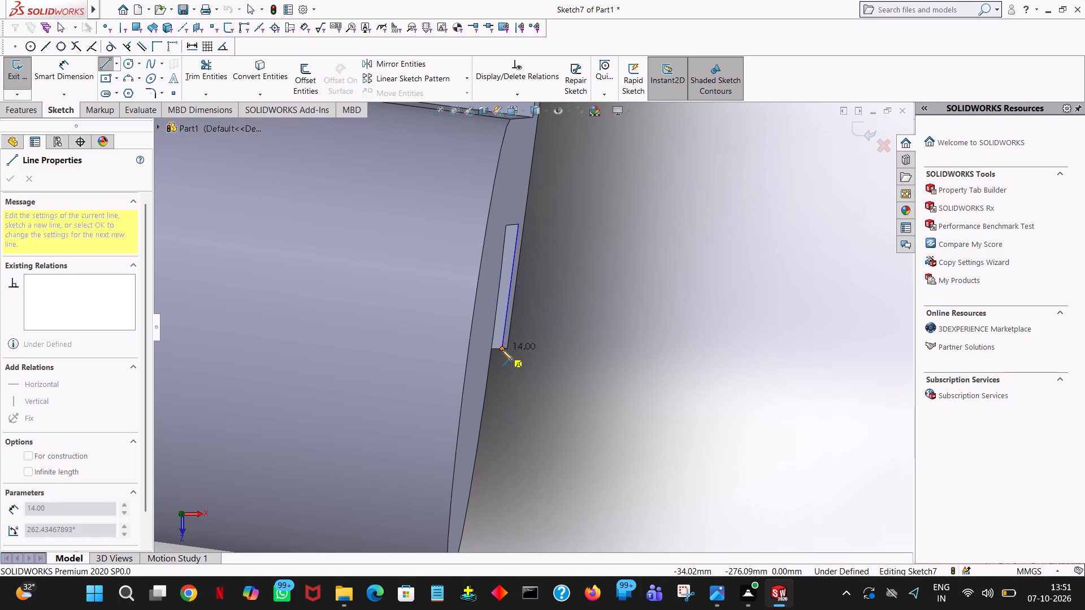
click(502, 350)
Continue the profile with a 32 mm horizontal line across to the opposite lower corner of the arm's excess end.
middle_drag(364, 348, 419, 361)
middle_drag(379, 364, 318, 364)
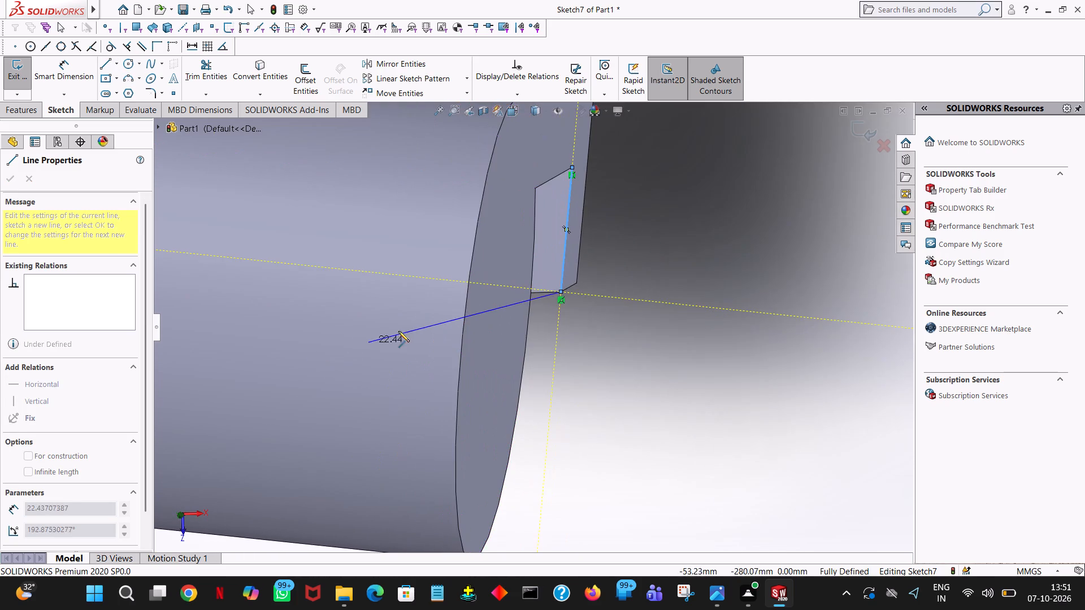
ctrl+scroll(424, 334, down, 2)
ctrl+scroll(427, 335, up, 8)
middle_drag(312, 296, 324, 302)
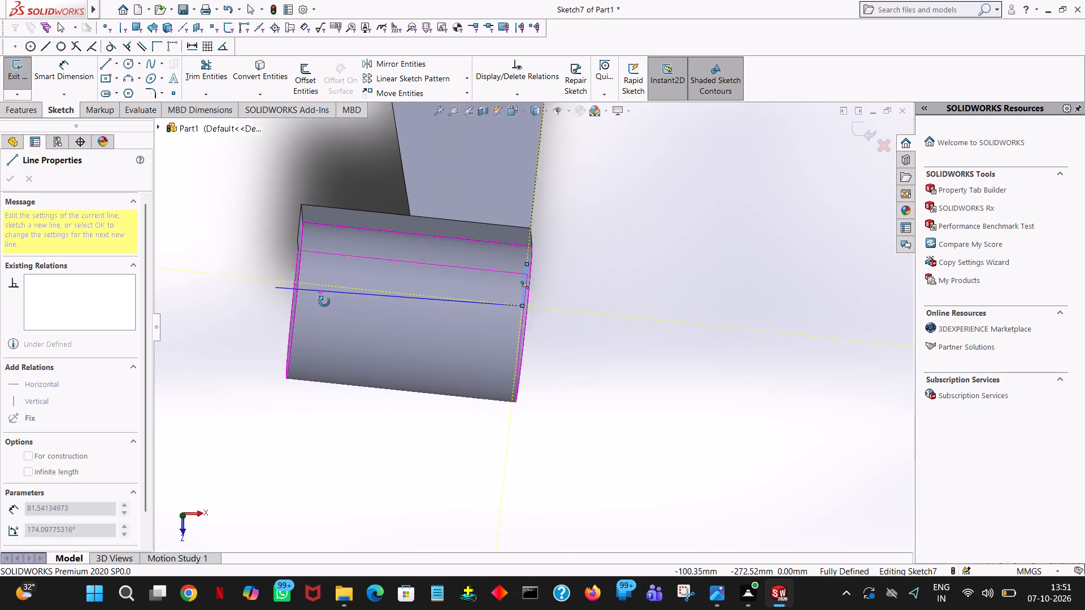
middle_drag(324, 302, 333, 306)
middle_drag(379, 287, 384, 288)
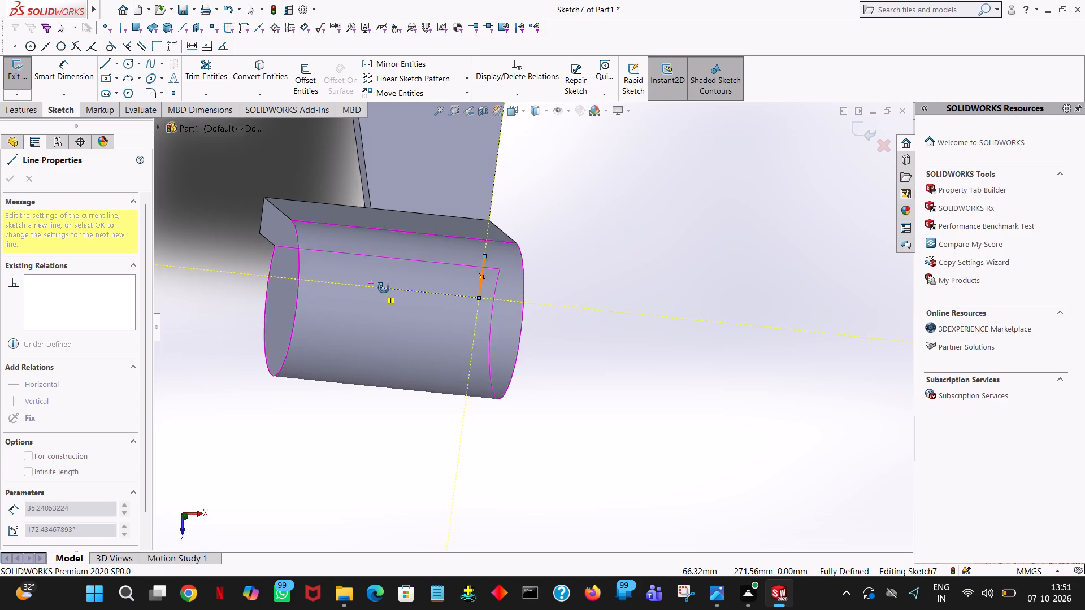
middle_drag(384, 288, 406, 305)
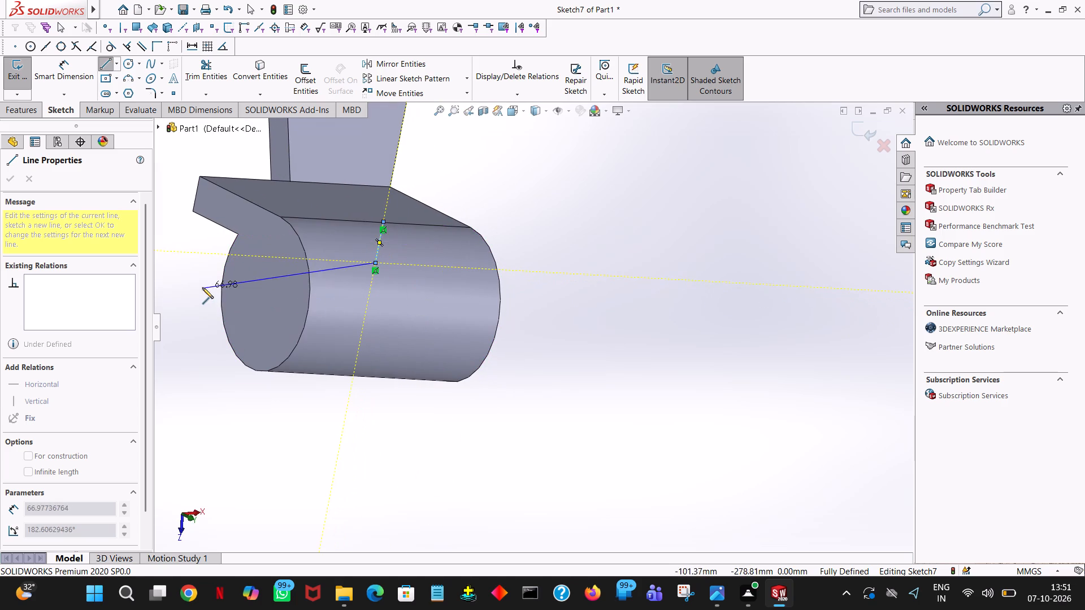
middle_drag(207, 289, 276, 313)
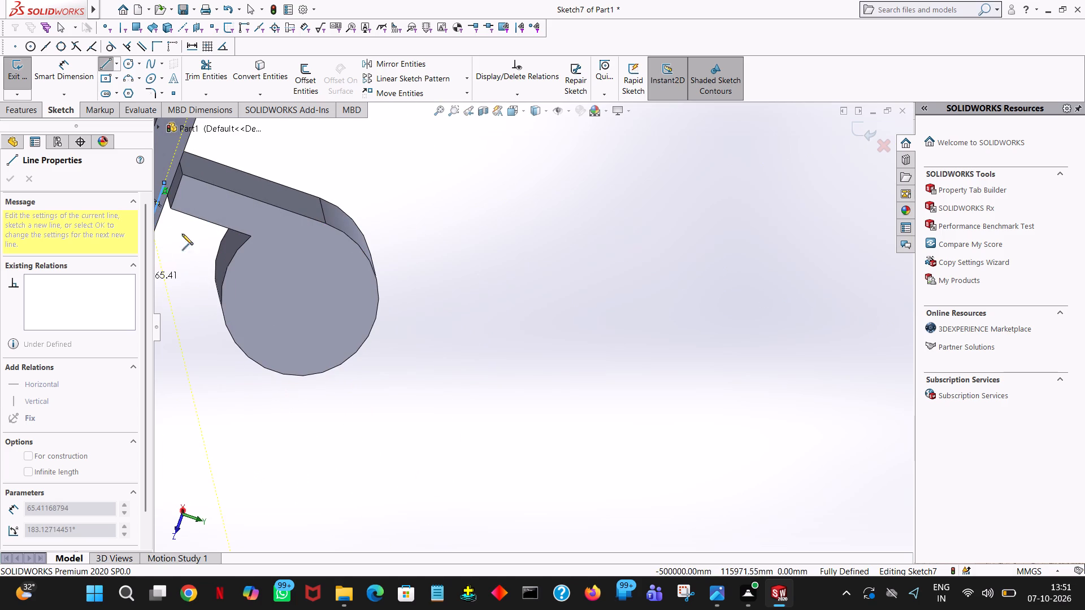
ctrl+scroll(188, 236, down, 4)
ctrl+scroll(209, 254, up, 2)
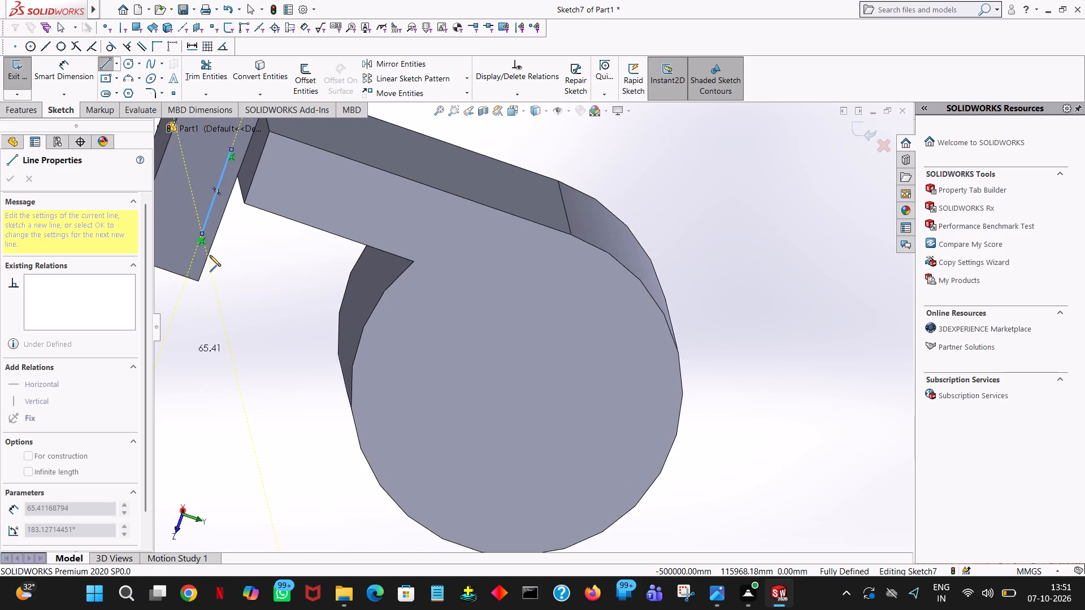
ctrl+scroll(210, 255, up, 3)
middle_drag(380, 310, 350, 302)
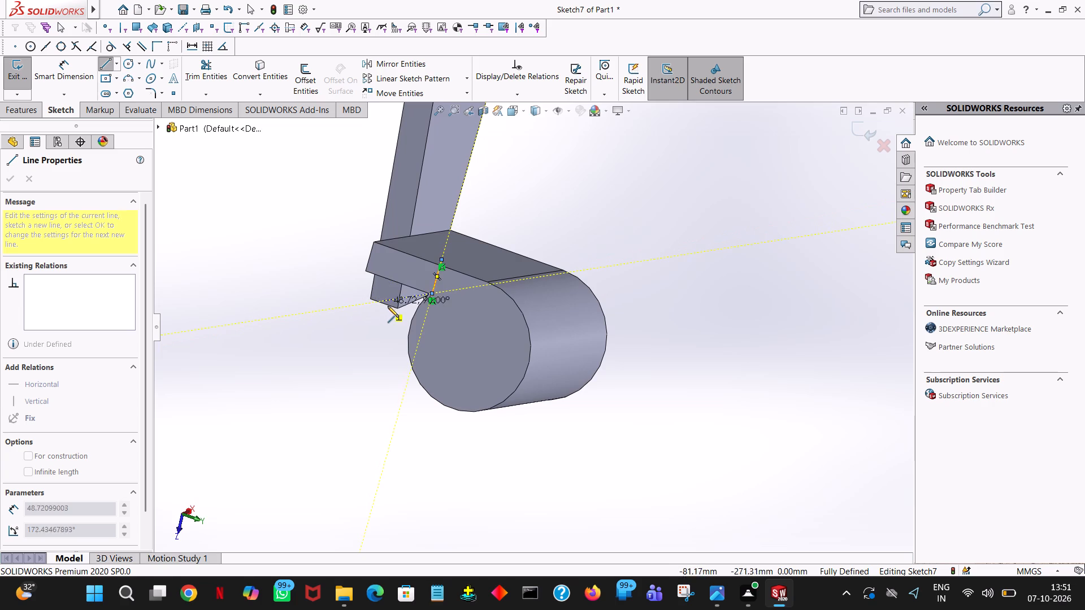
click(398, 307)
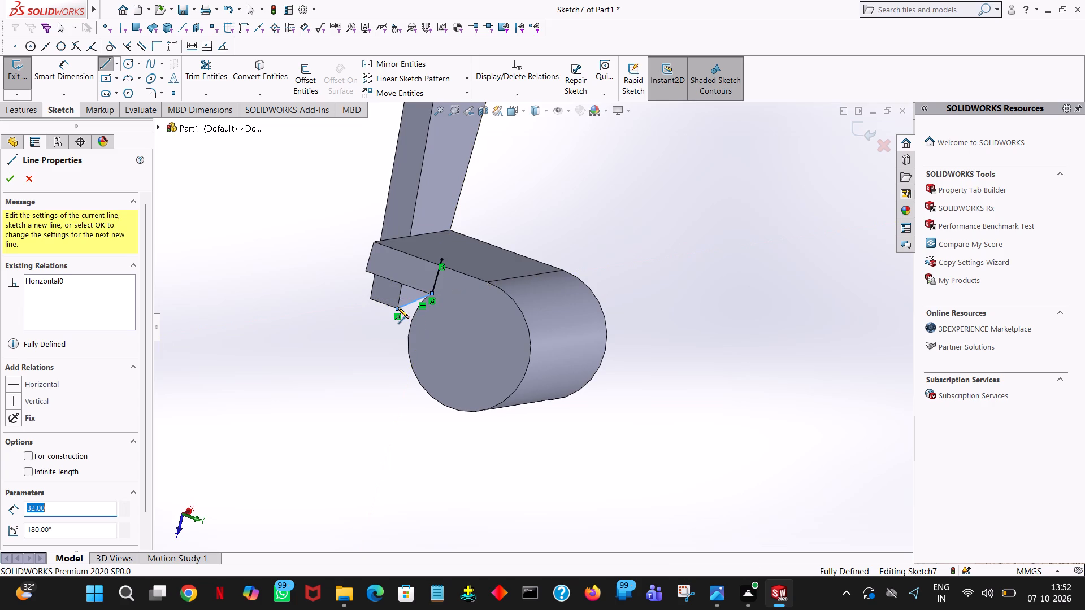
Close the four-sided profile with a line about 18.87 mm up the opposite edge and a perpendicular line about 36.65 mm back to the start.
ctrl+scroll(398, 307, down, 8)
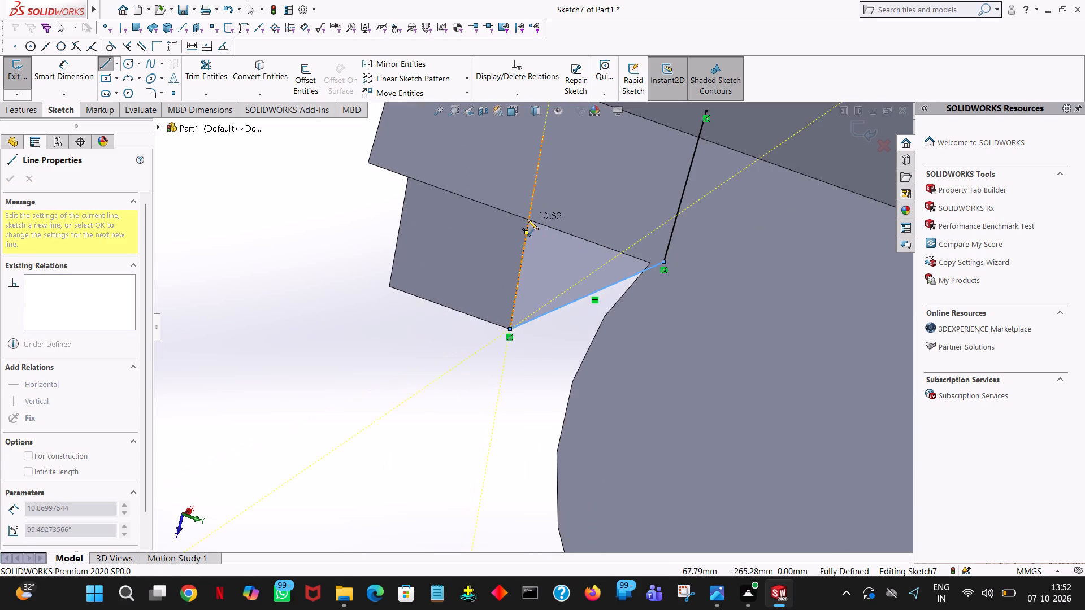
middle_drag(528, 237, 528, 223)
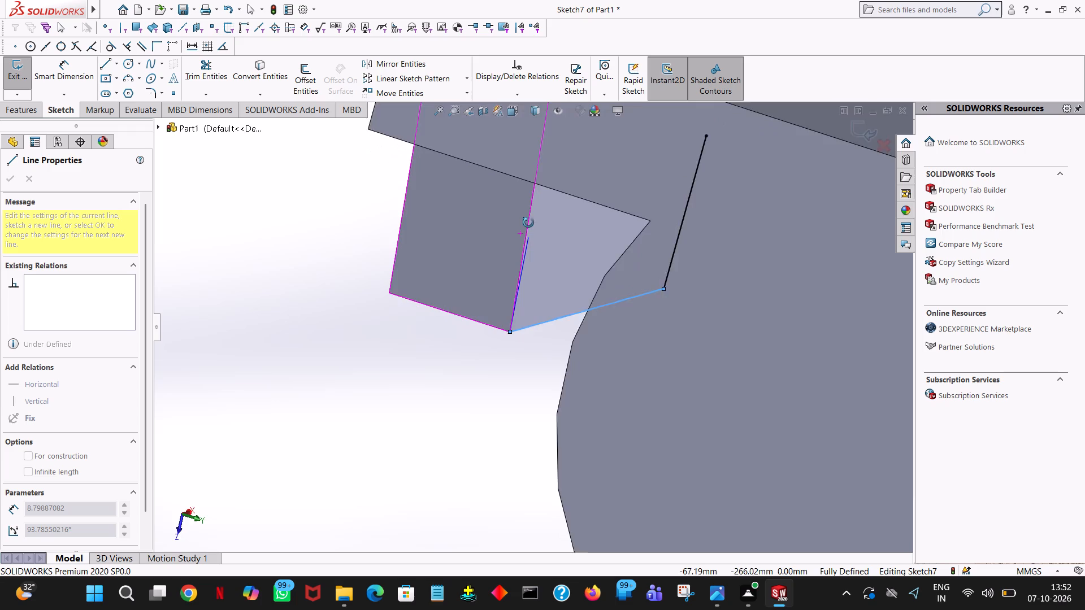
middle_drag(528, 223, 524, 204)
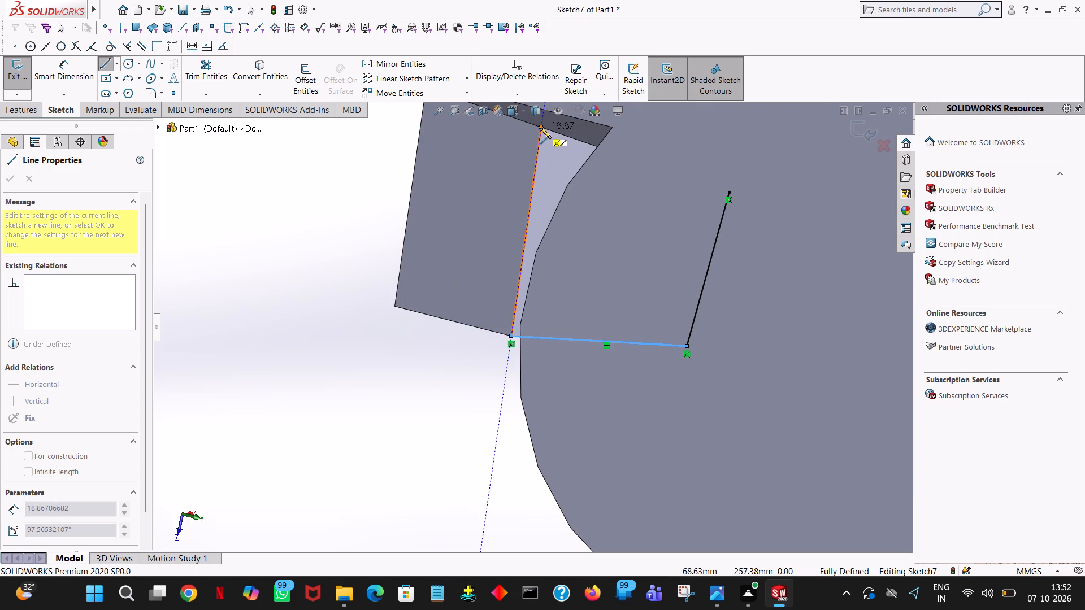
click(540, 127)
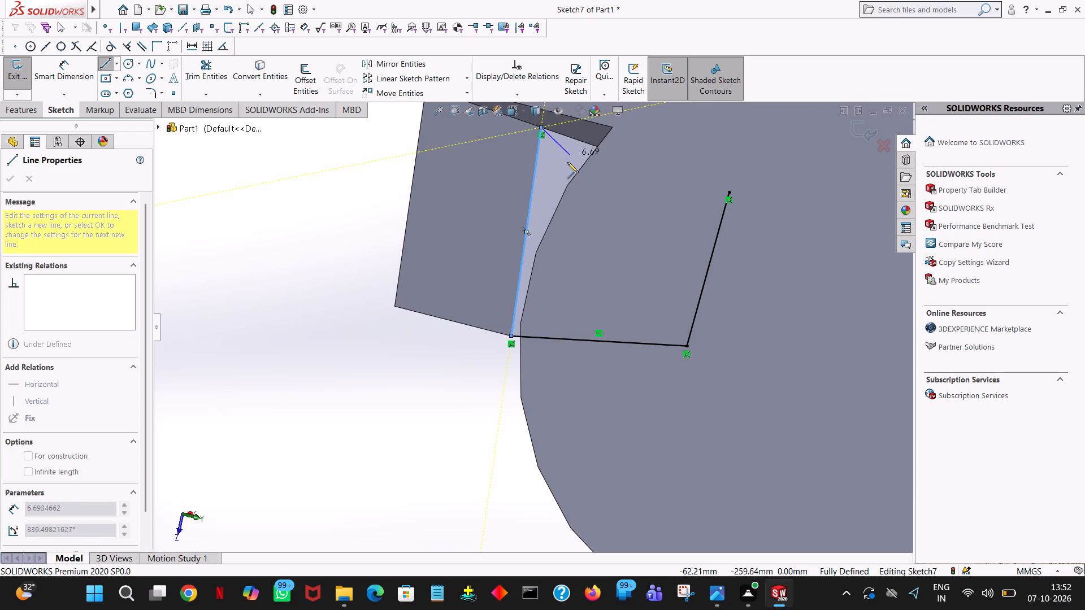
middle_click(809, 196)
middle_drag(727, 226, 709, 232)
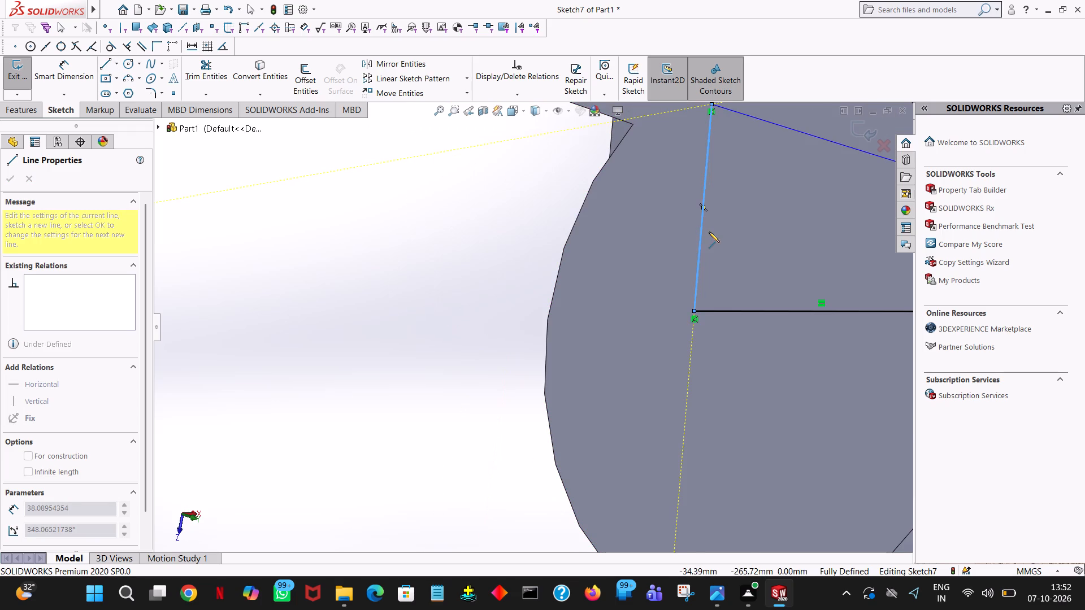
ctrl+scroll(830, 223, down, 2)
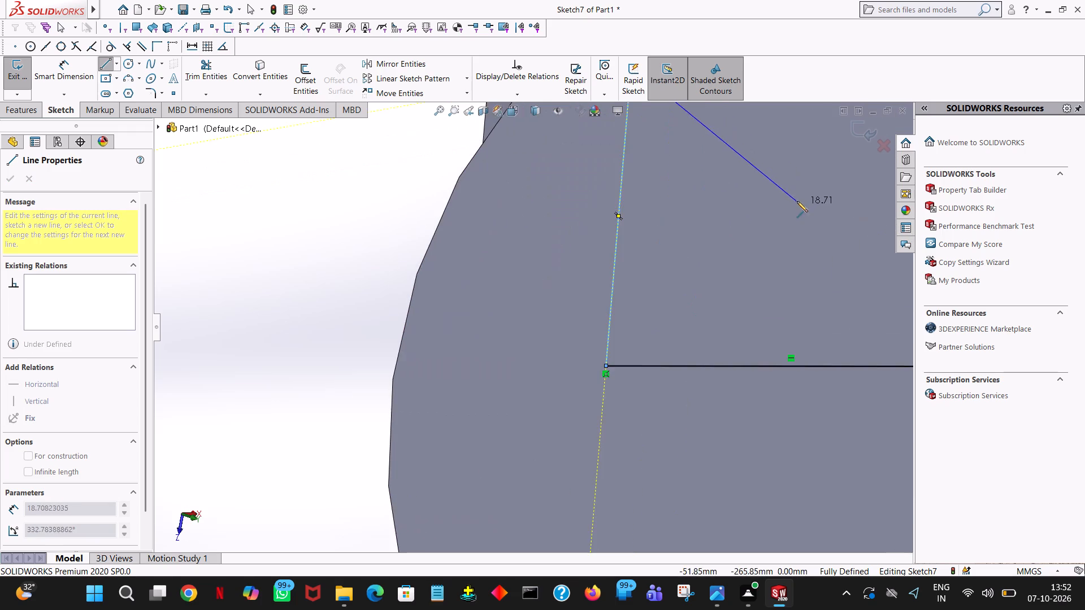
ctrl+scroll(796, 201, up, 6)
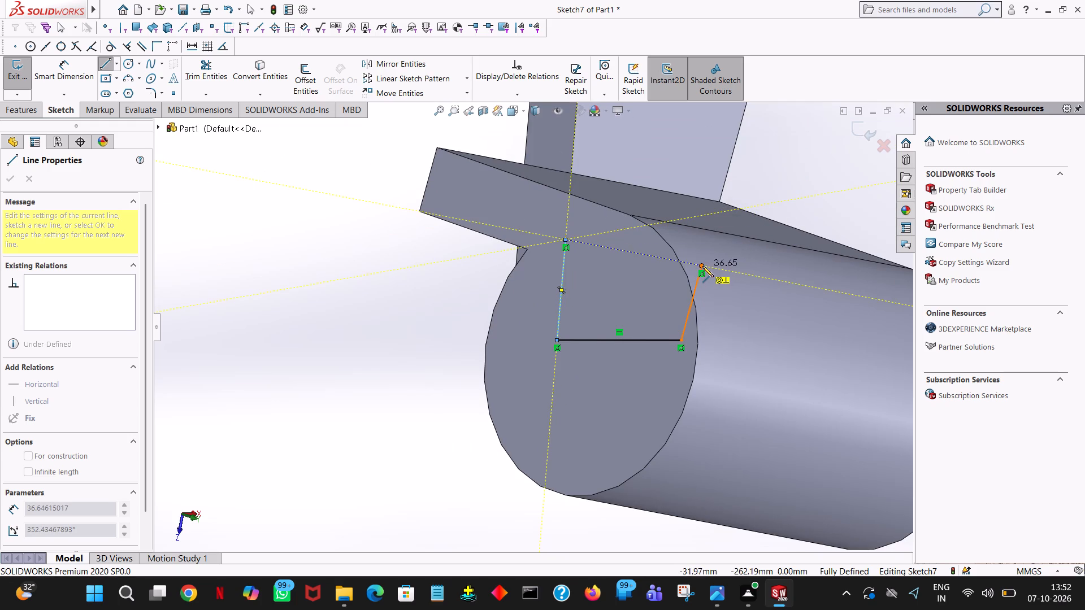
click(701, 265)
right_click(701, 265)
click(719, 271)
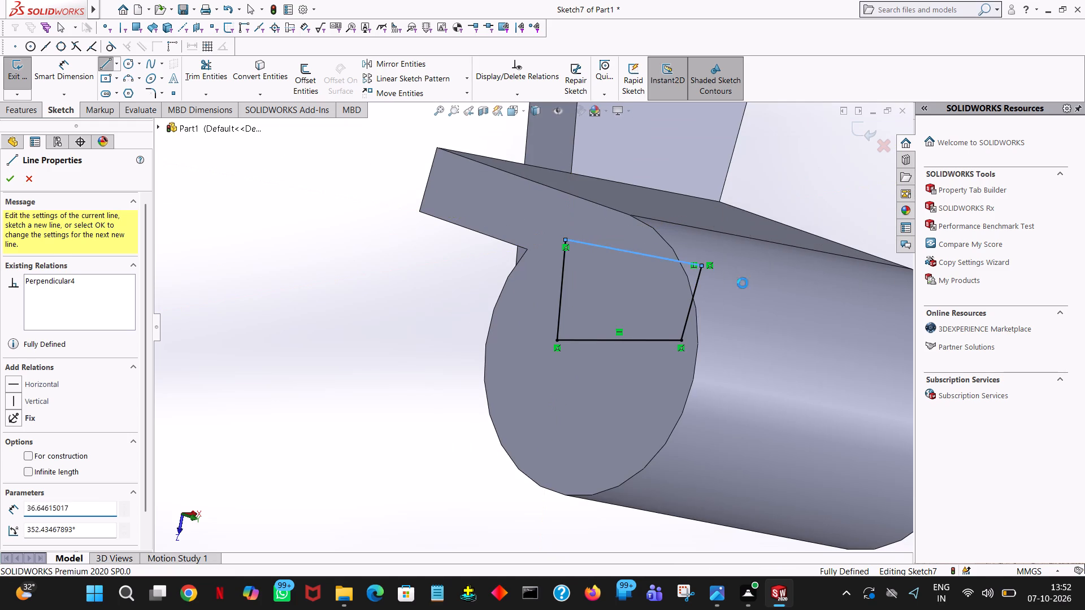
Cut away the arm's excess end with a blind extruded cut of the four-sided profile, 76 mm deep.
middle_drag(779, 319, 727, 300)
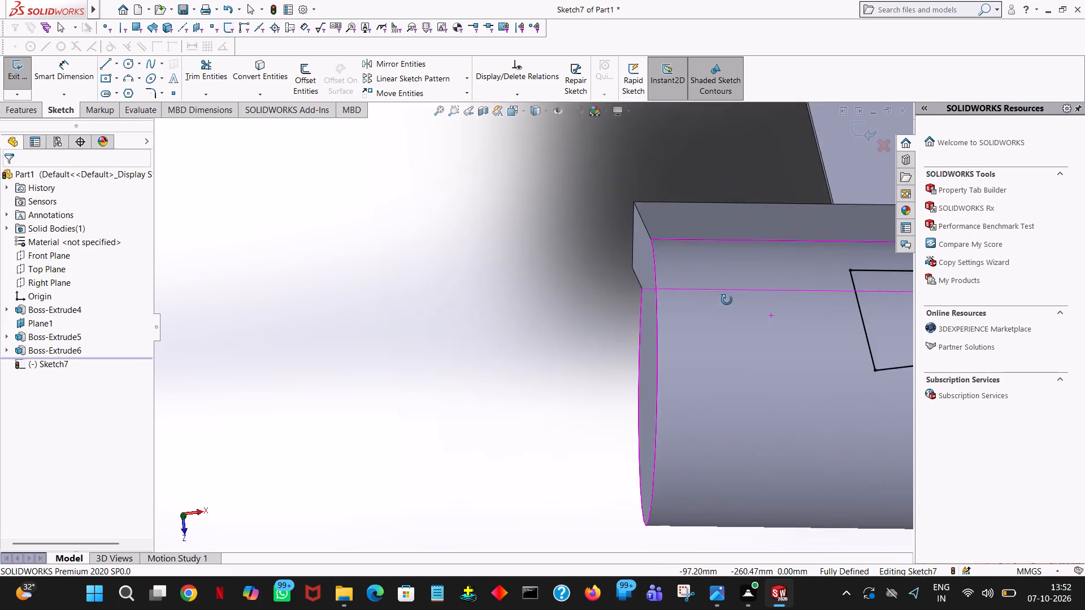
middle_drag(727, 300, 824, 296)
middle_click(824, 296)
middle_drag(820, 280, 824, 252)
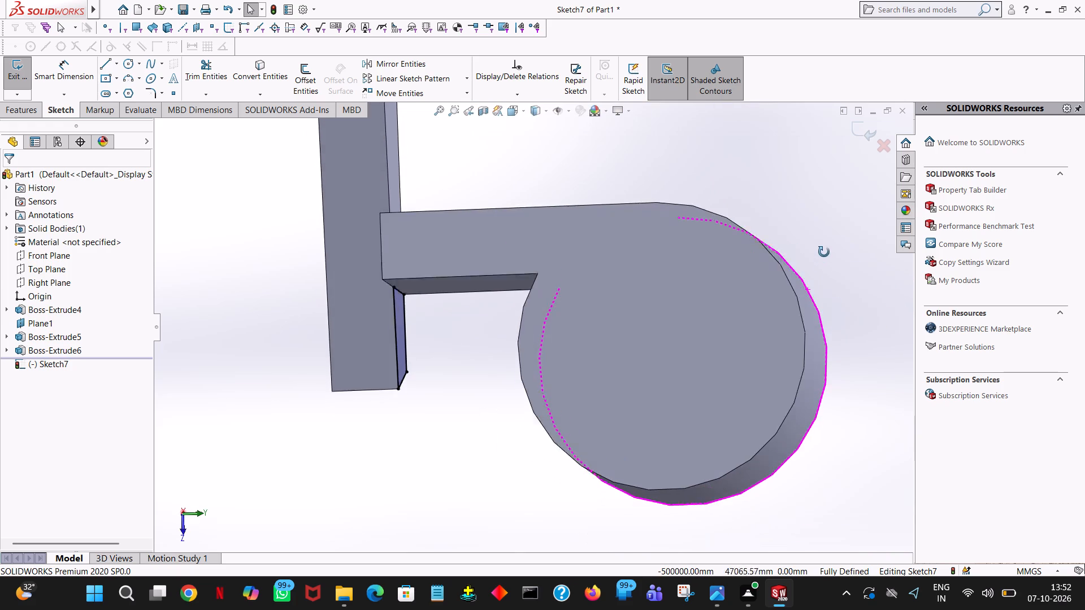
middle_drag(824, 252, 824, 250)
click(16, 112)
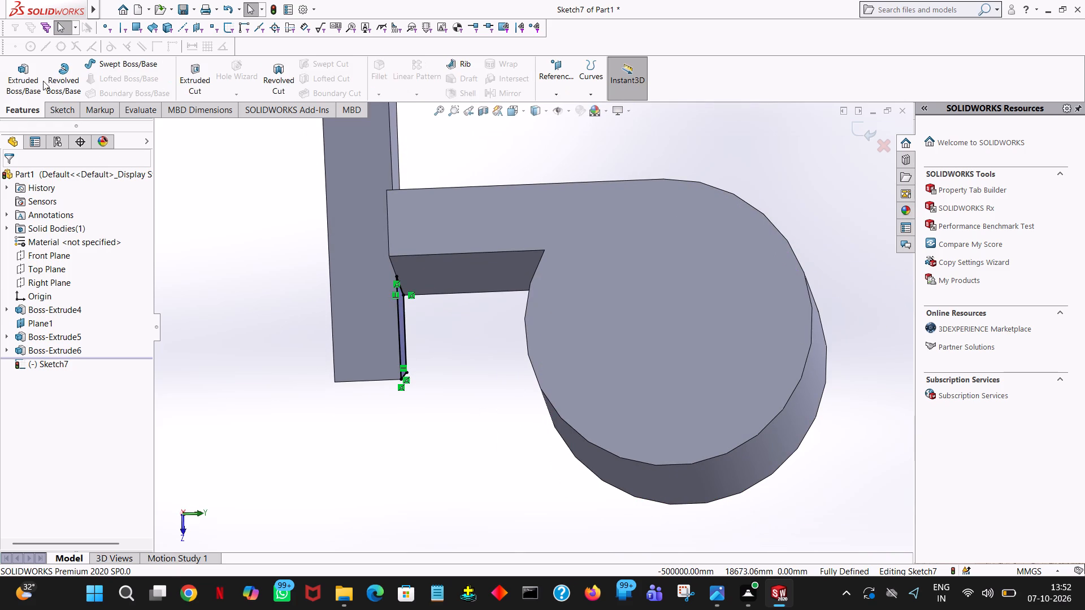
click(192, 83)
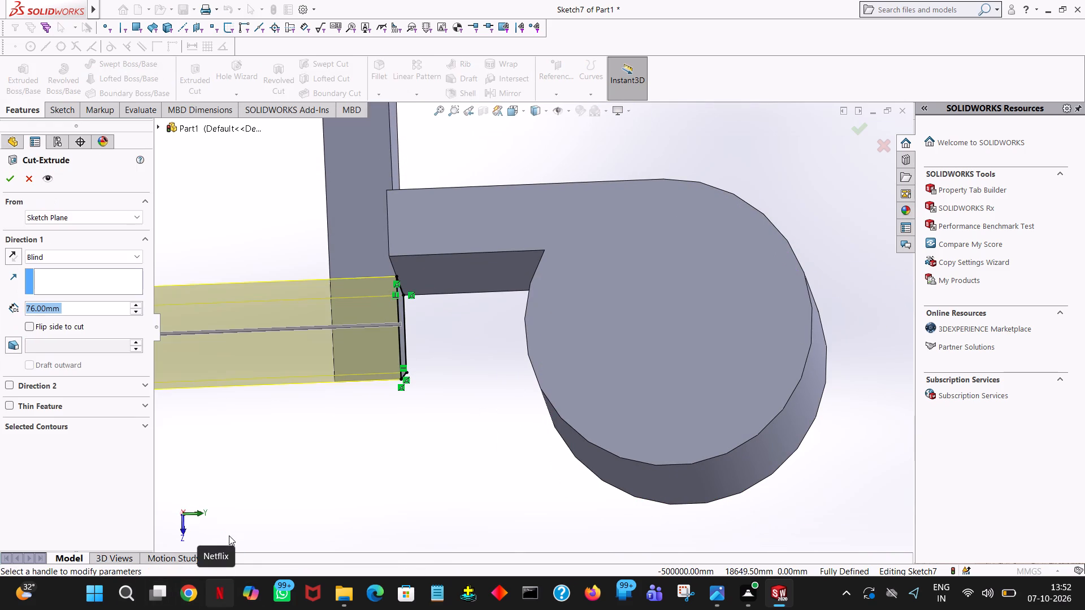
click(10, 178)
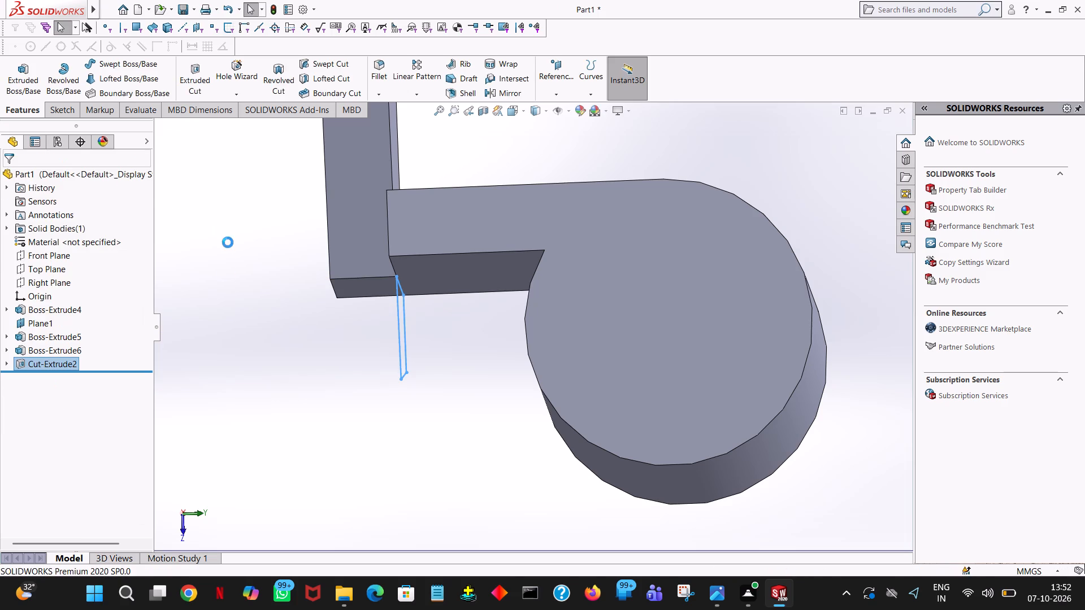
click(389, 373)
Show the whole bracket in isometric view and hide Plane1.
middle_drag(403, 369, 321, 297)
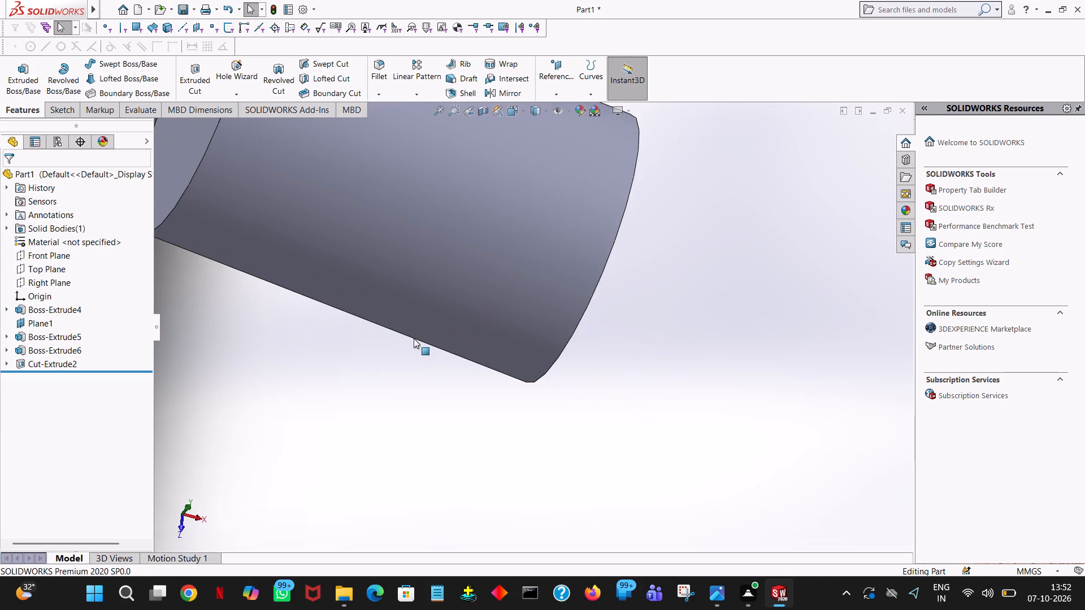
ctrl+scroll(437, 346, down, 3)
ctrl+scroll(467, 563, up, 4)
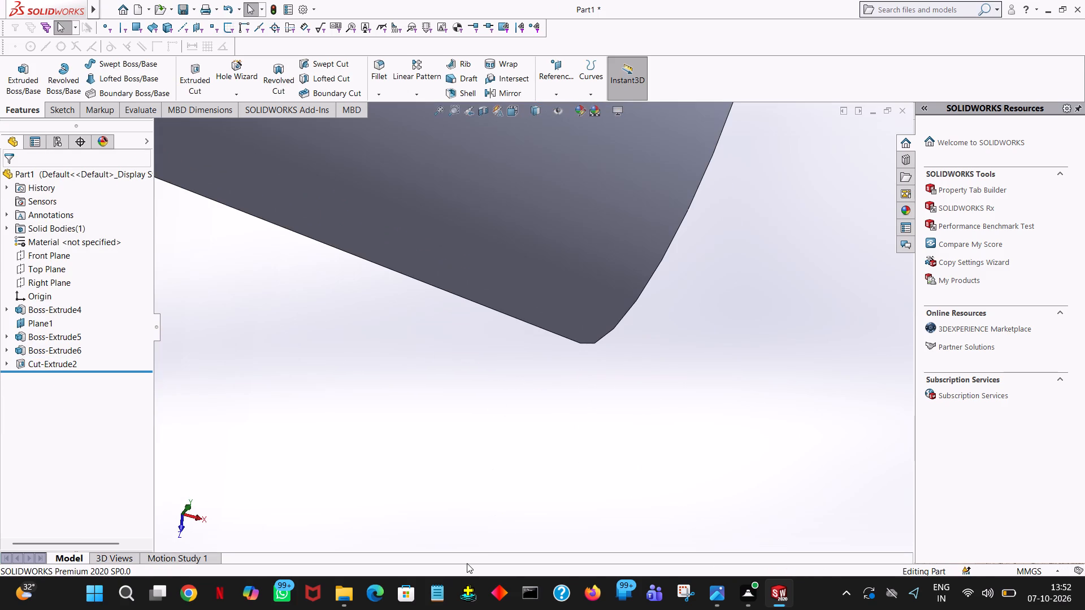
key(ctrl+7)
click(249, 311)
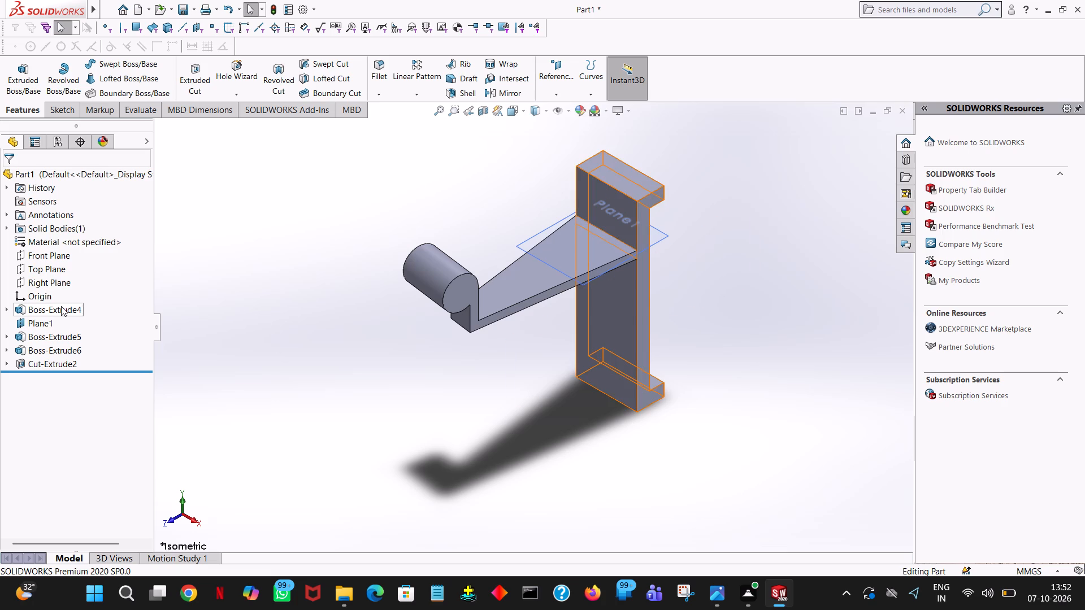
click(48, 325)
right_click(48, 325)
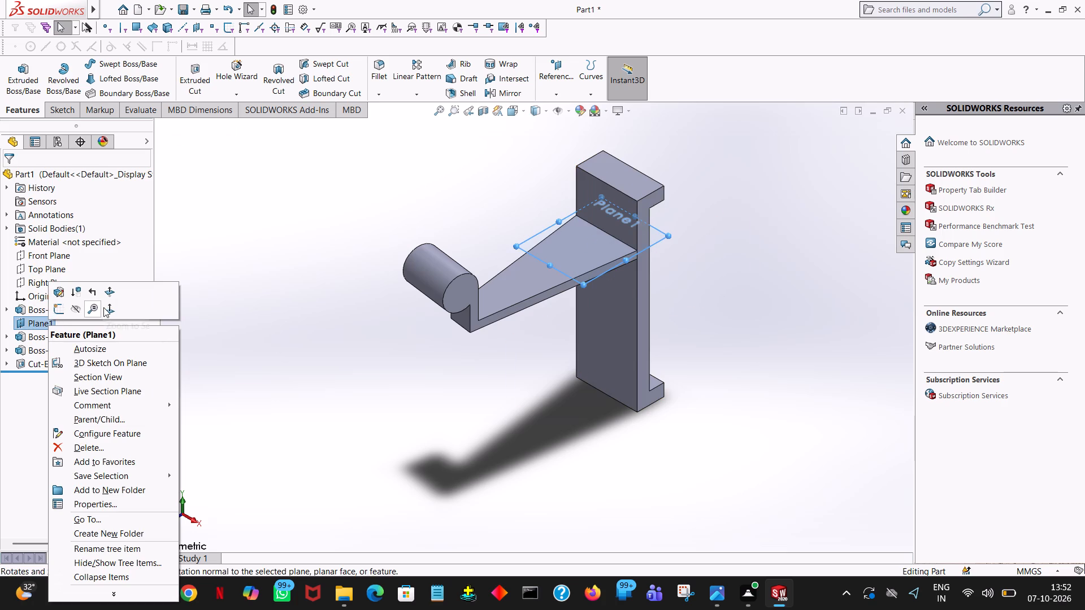
click(71, 309)
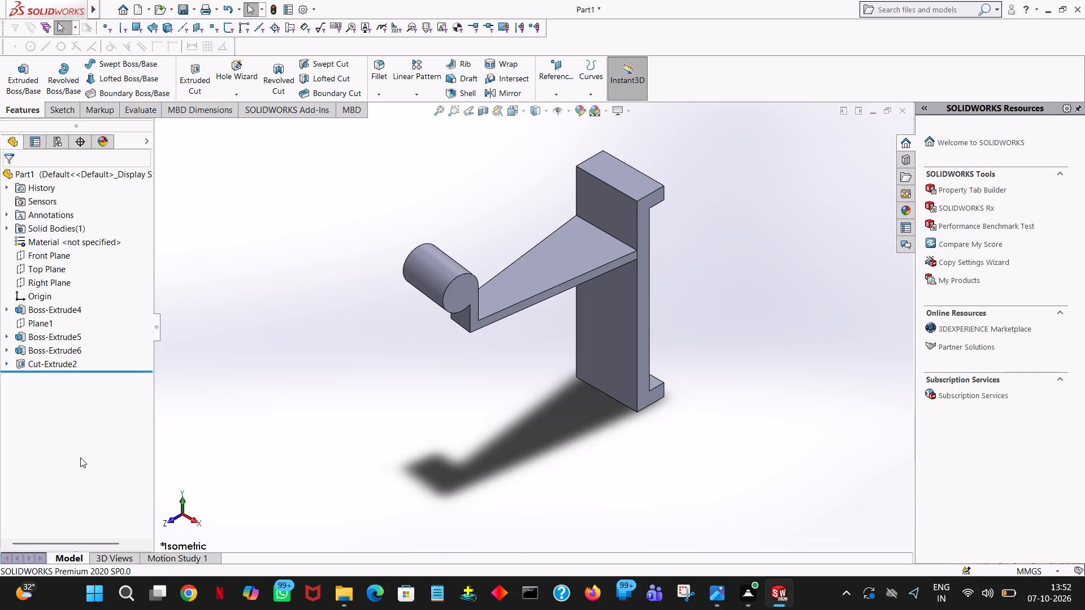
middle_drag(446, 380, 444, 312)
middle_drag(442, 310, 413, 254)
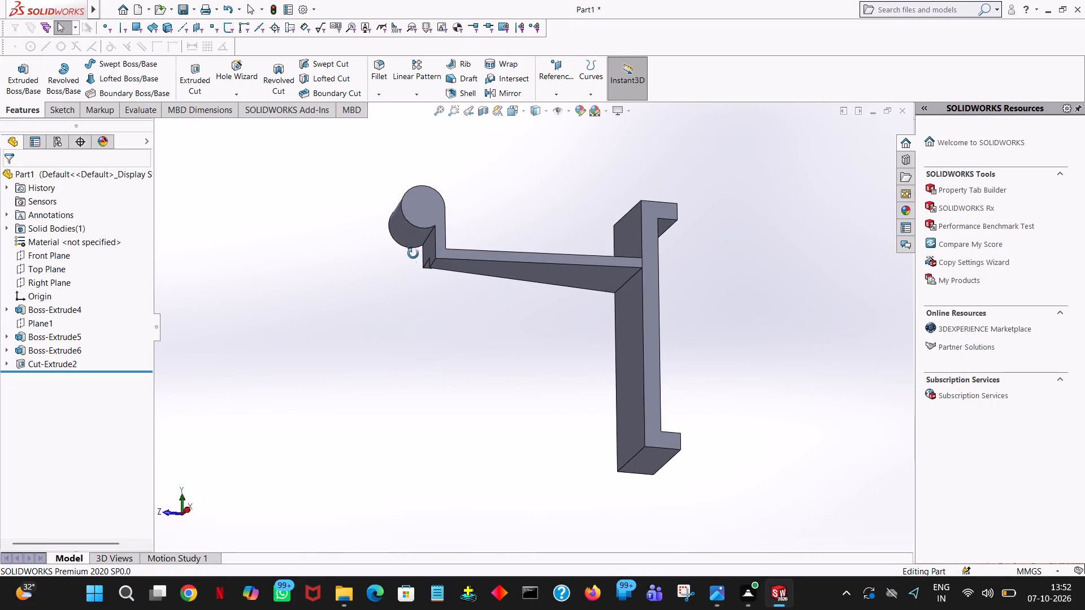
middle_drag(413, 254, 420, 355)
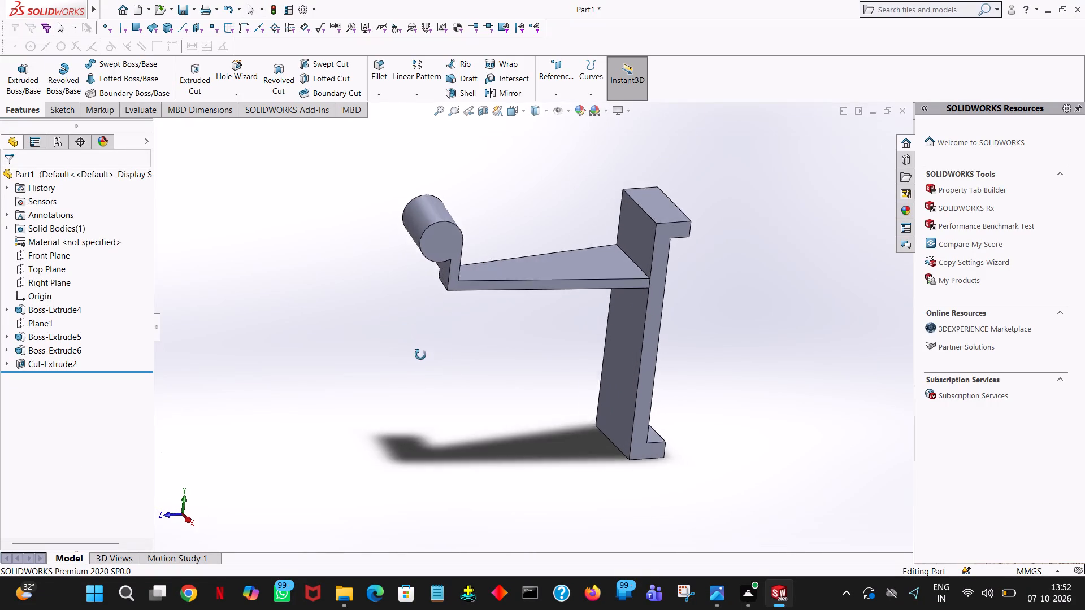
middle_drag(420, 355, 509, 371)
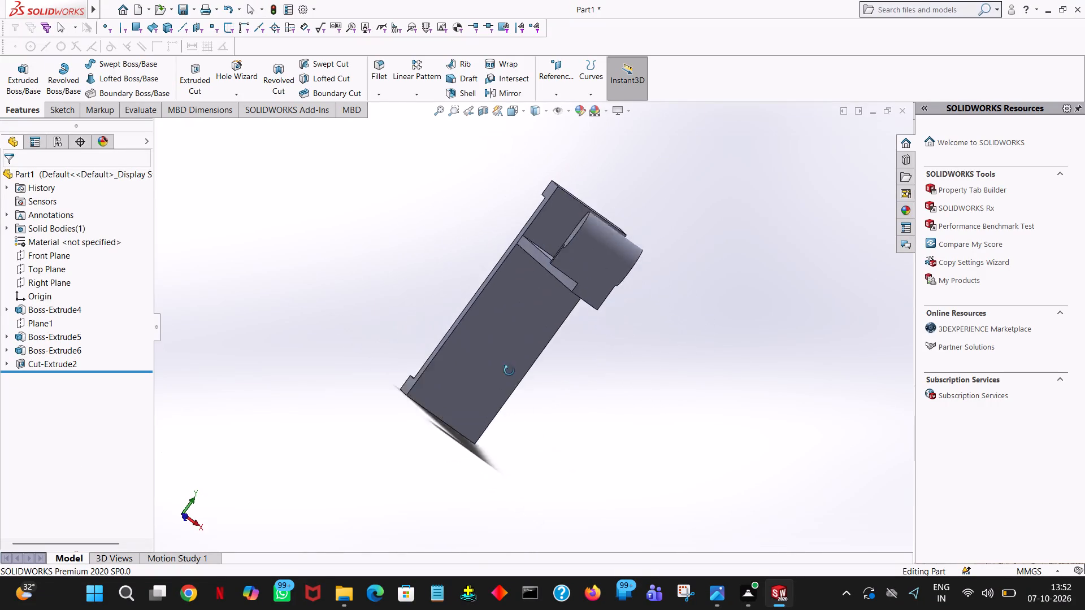
Sketch a rectangle about 38 by 24 mm on the upright tab's outer face, between the round boss and the arm's top surface.
middle_drag(509, 371, 628, 414)
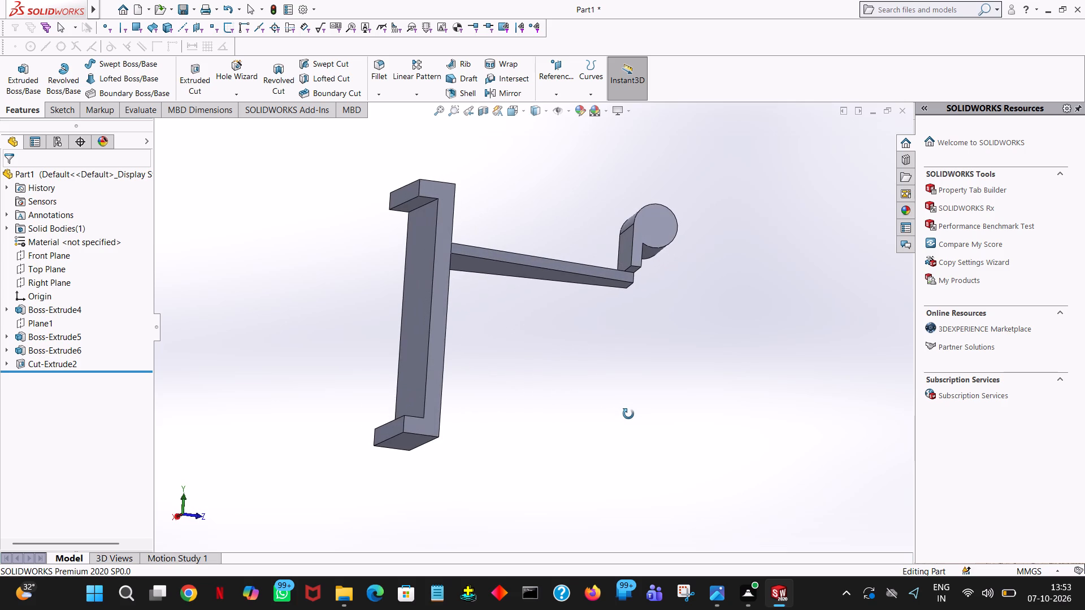
middle_drag(628, 414, 388, 354)
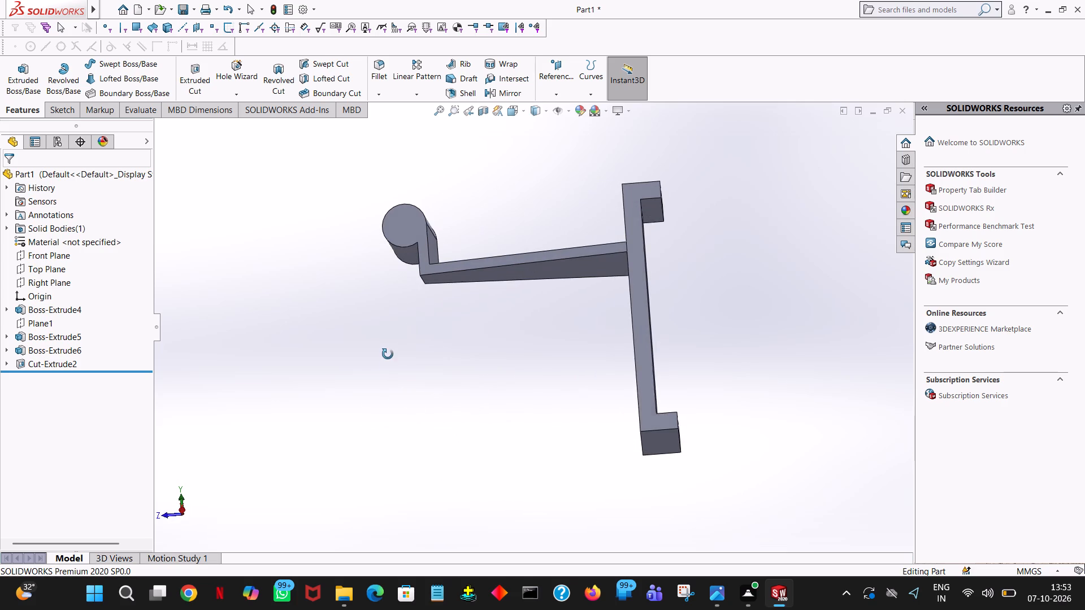
middle_drag(388, 354, 506, 361)
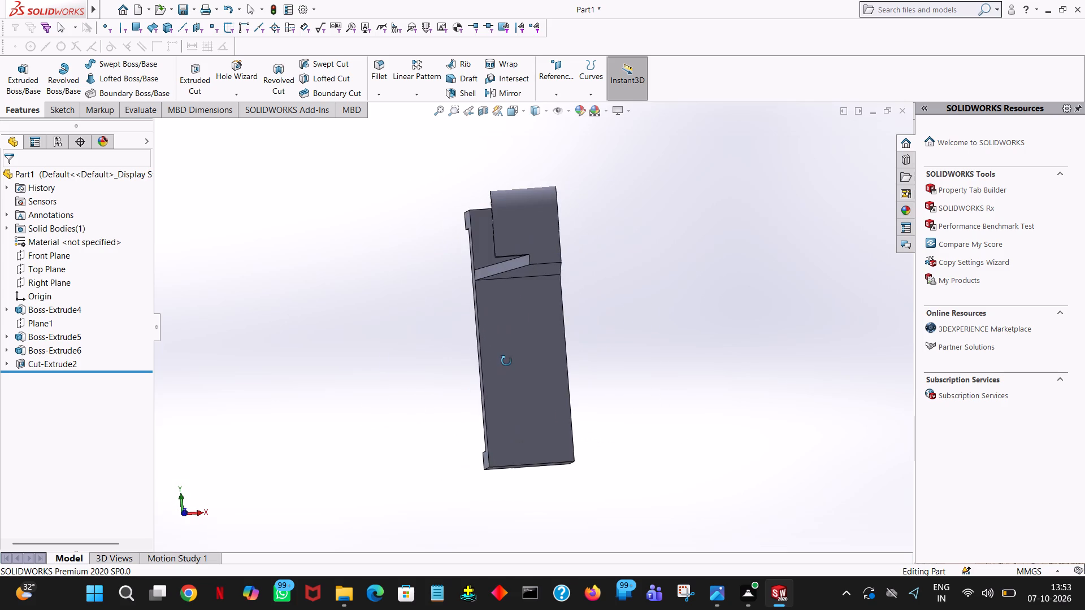
middle_drag(506, 361, 557, 306)
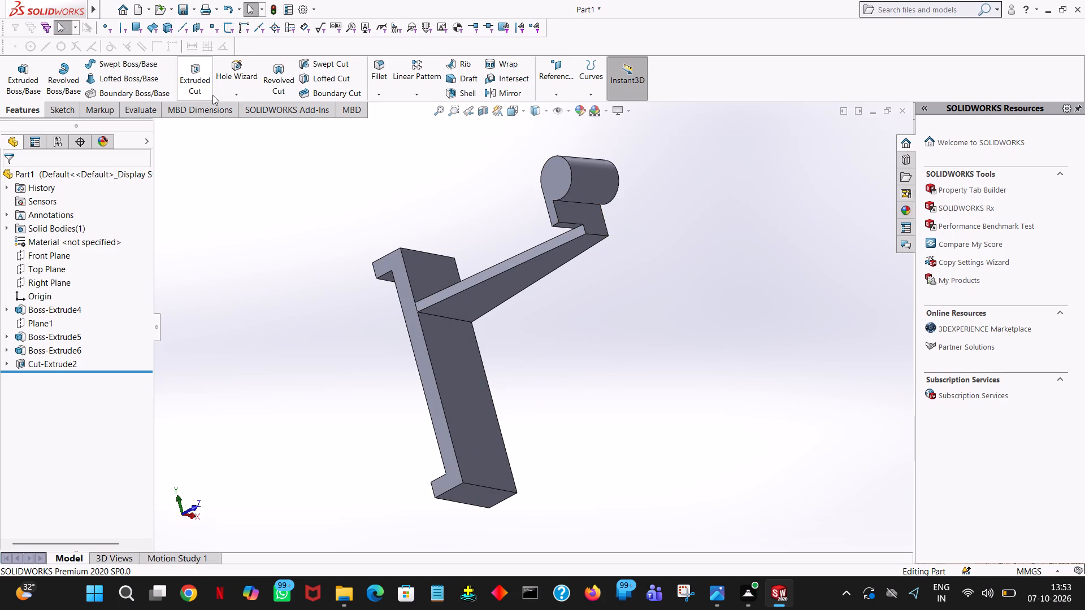
click(196, 82)
click(579, 213)
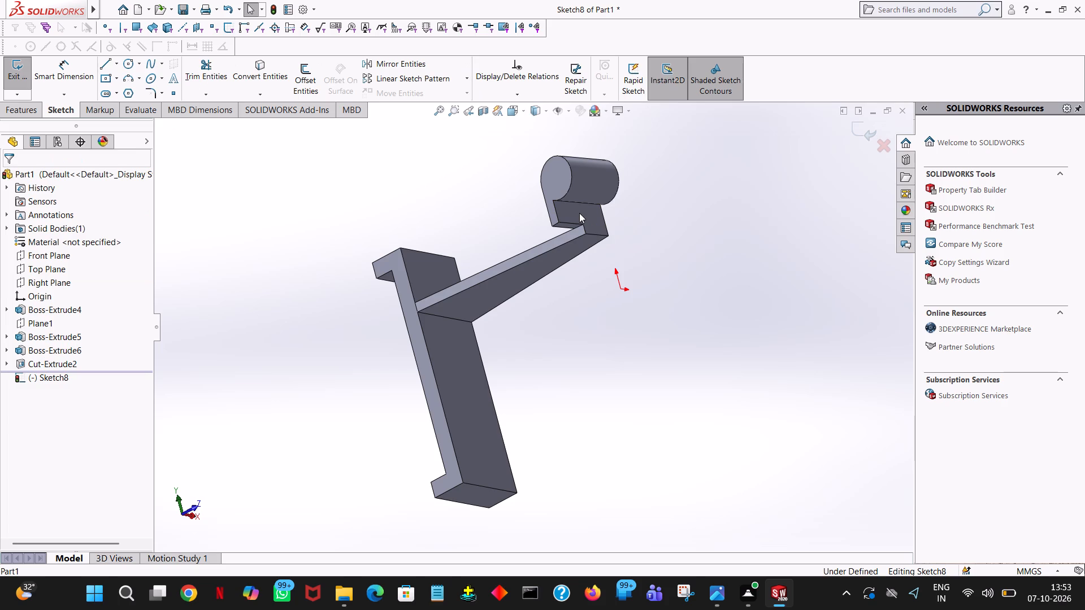
key(space)
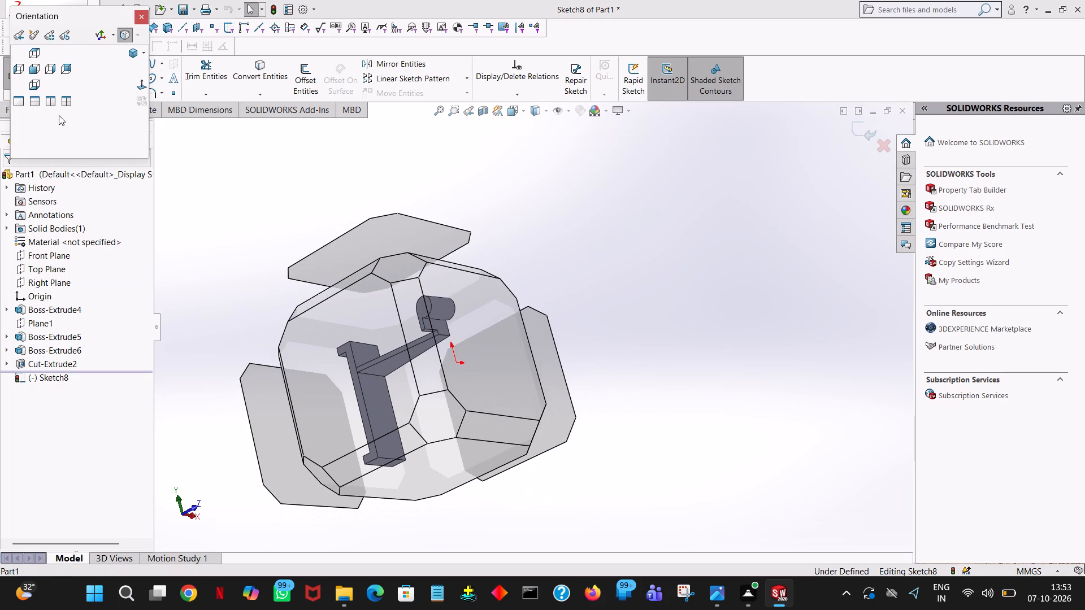
click(138, 84)
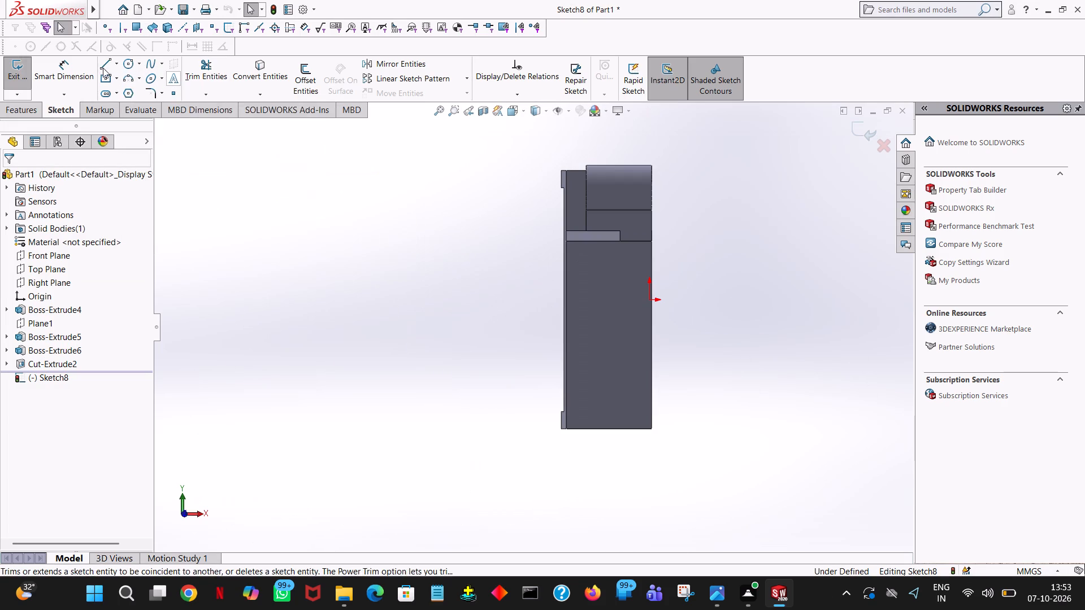
click(110, 67)
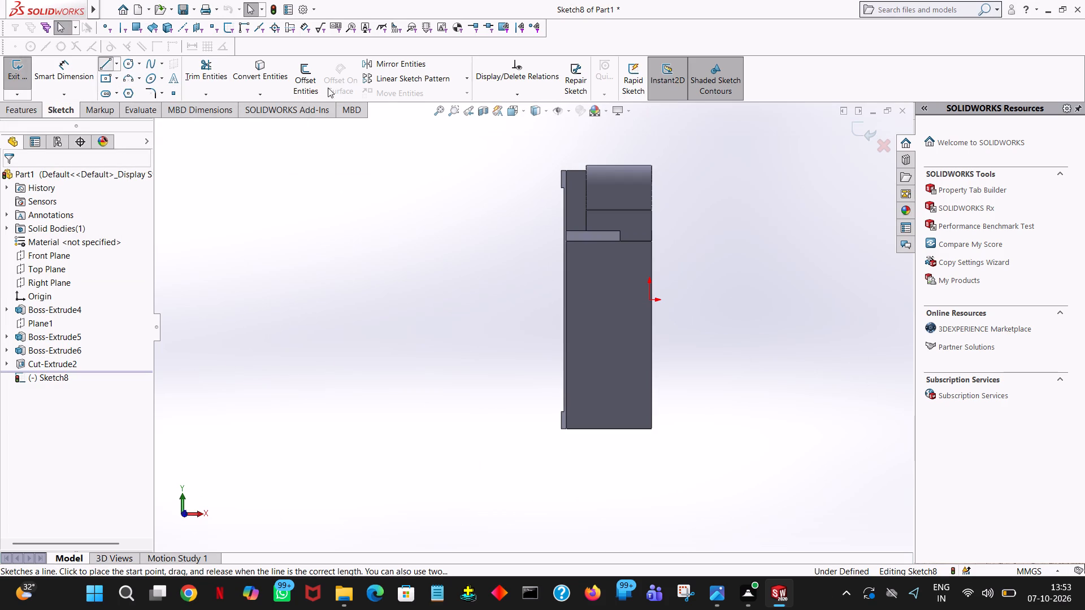
click(439, 111)
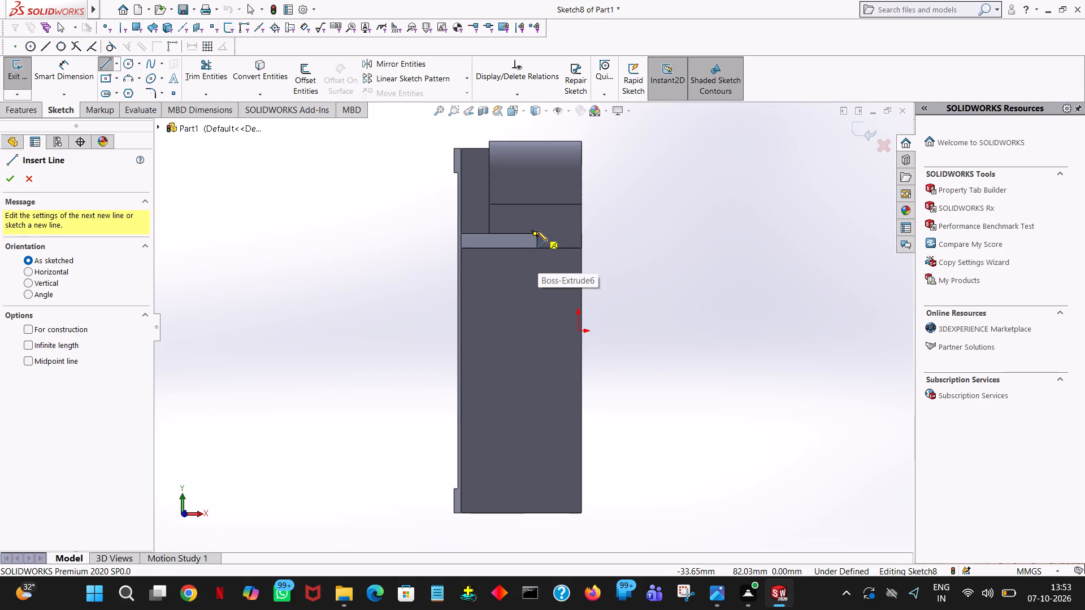
click(533, 233)
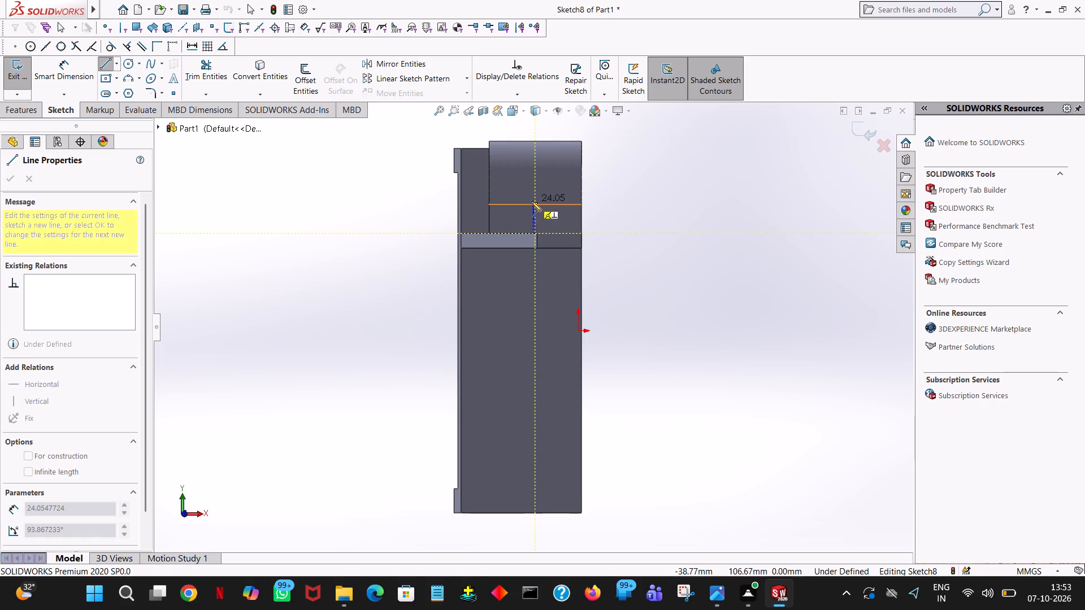
click(537, 204)
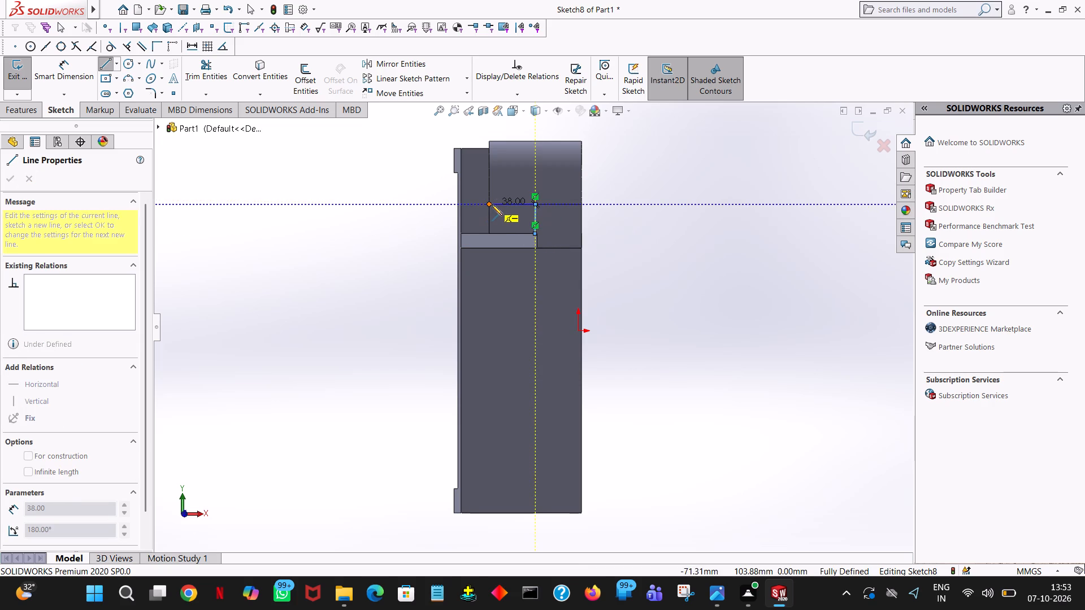
click(489, 203)
click(489, 232)
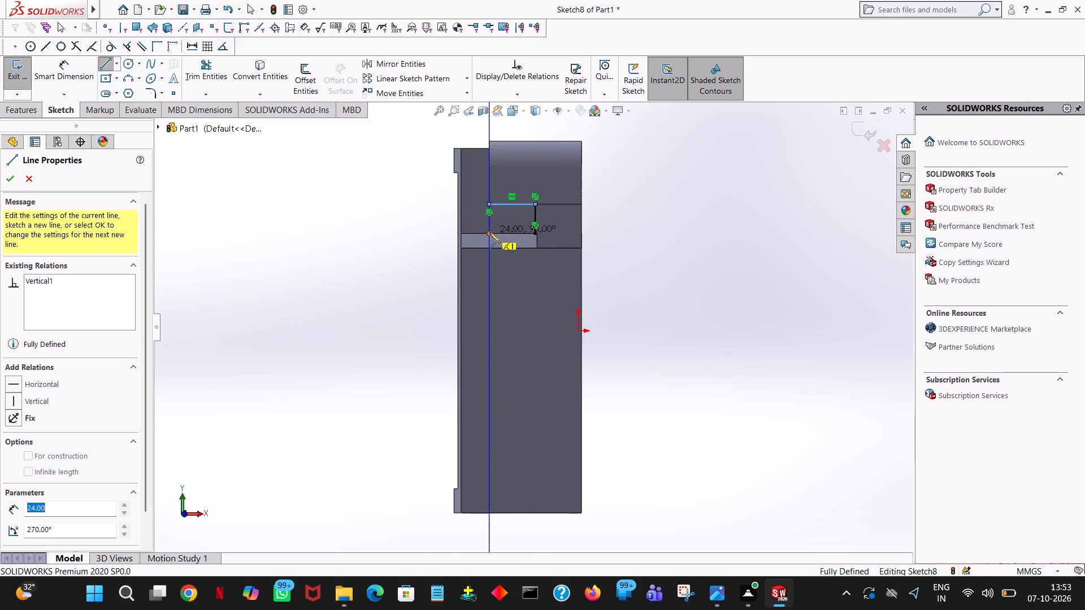
click(537, 235)
right_click(537, 235)
click(552, 240)
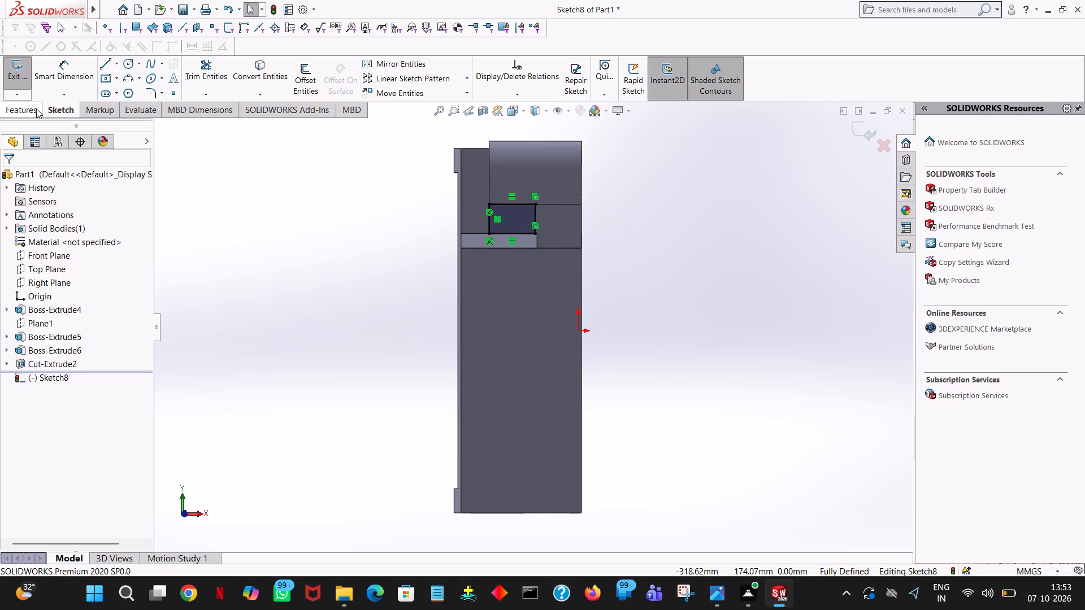
Cut the rectangle through the upright tab with a blind extruded cut 12 mm deep.
click(9, 108)
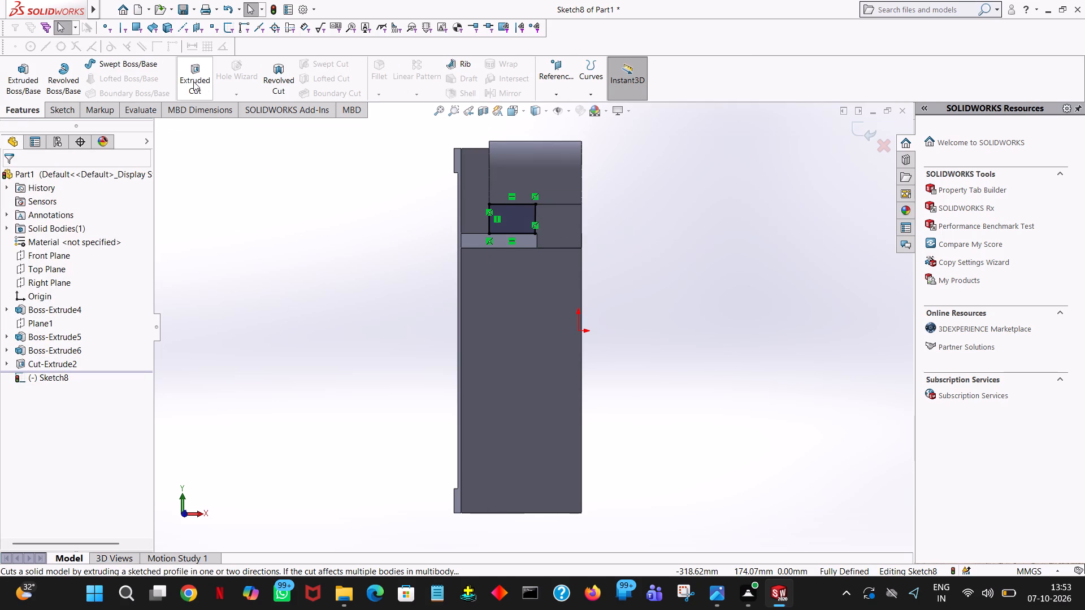
click(193, 81)
middle_drag(260, 252, 342, 281)
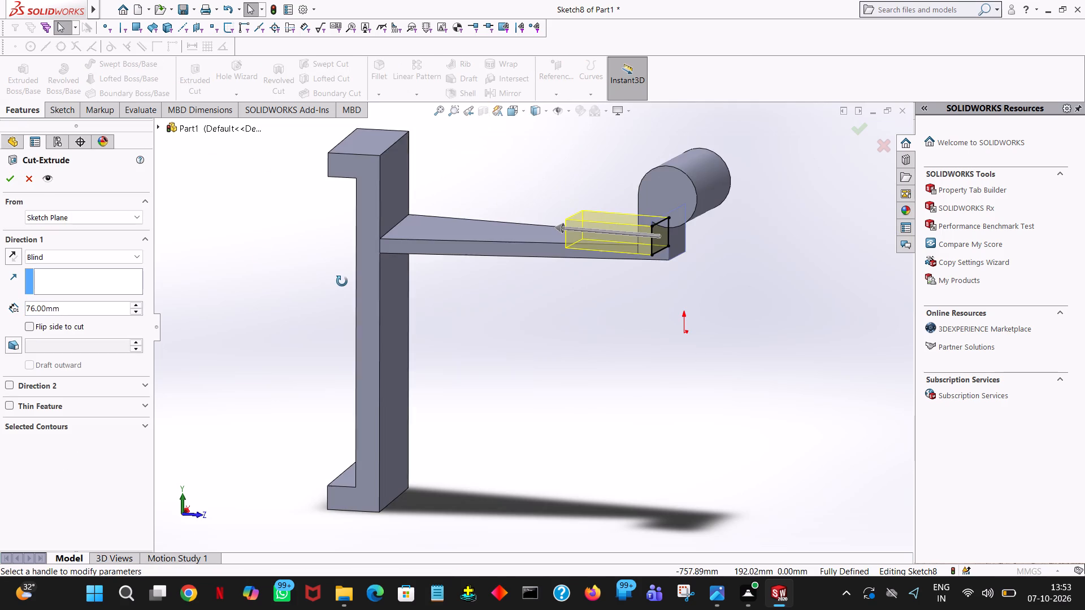
middle_drag(342, 281, 342, 282)
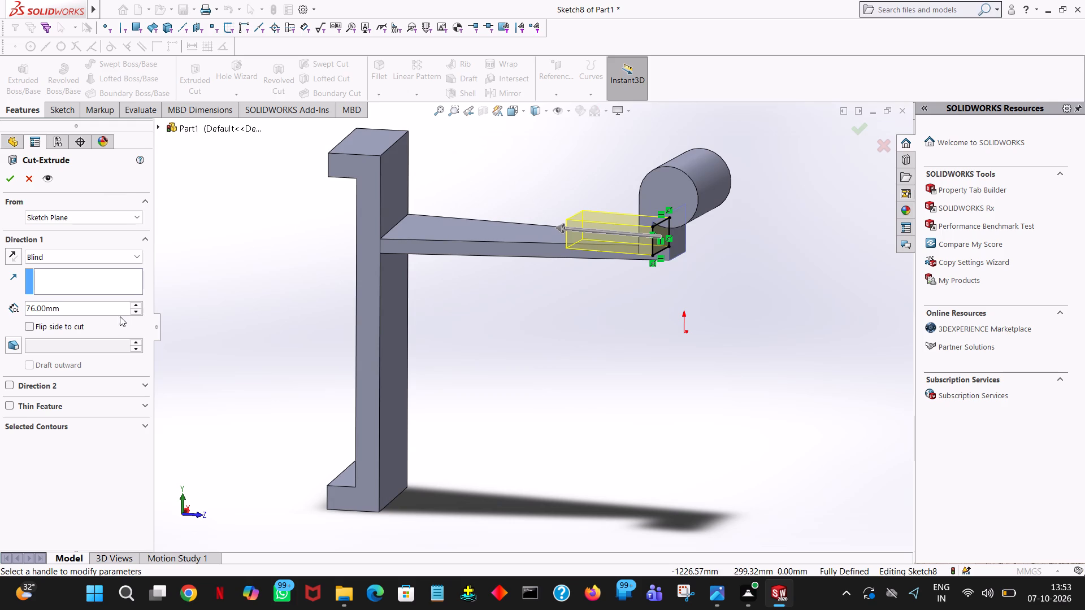
key(5)
click(248, 203)
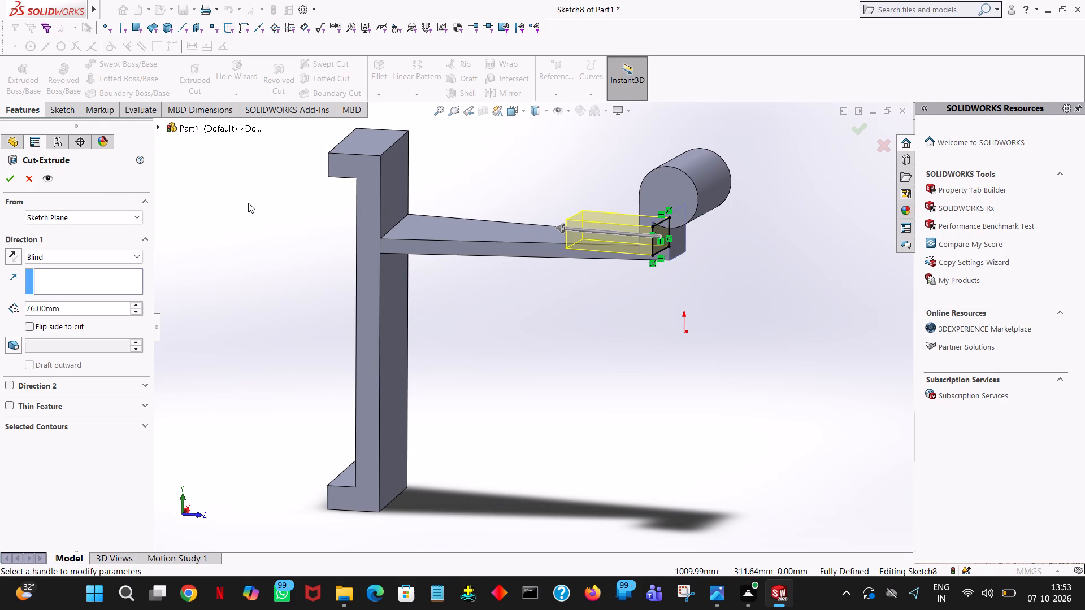
click(231, 304)
double_click(84, 310)
text(12)
click(229, 302)
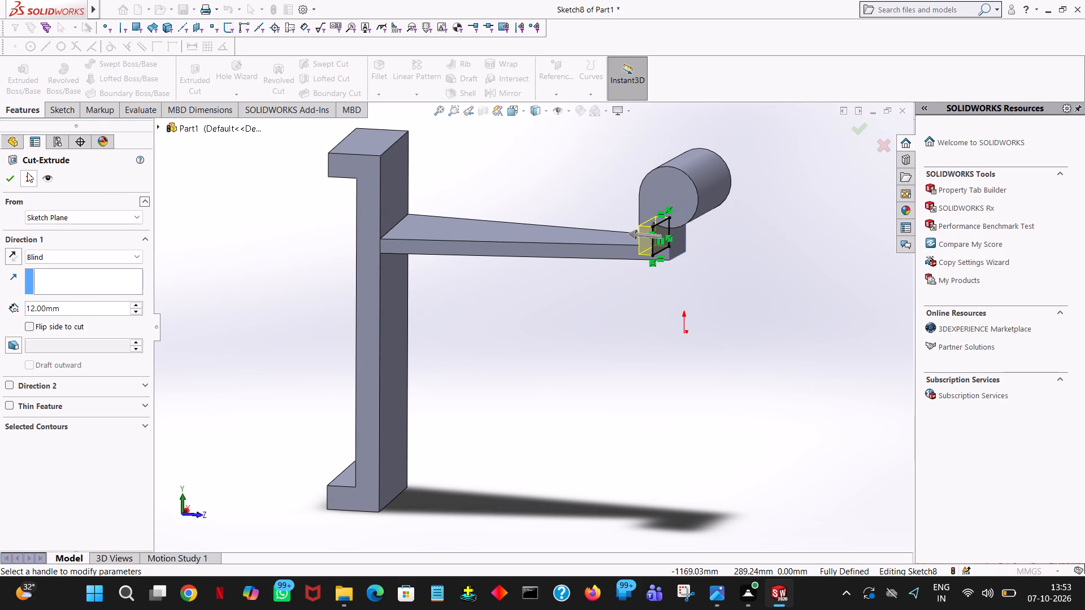
click(9, 182)
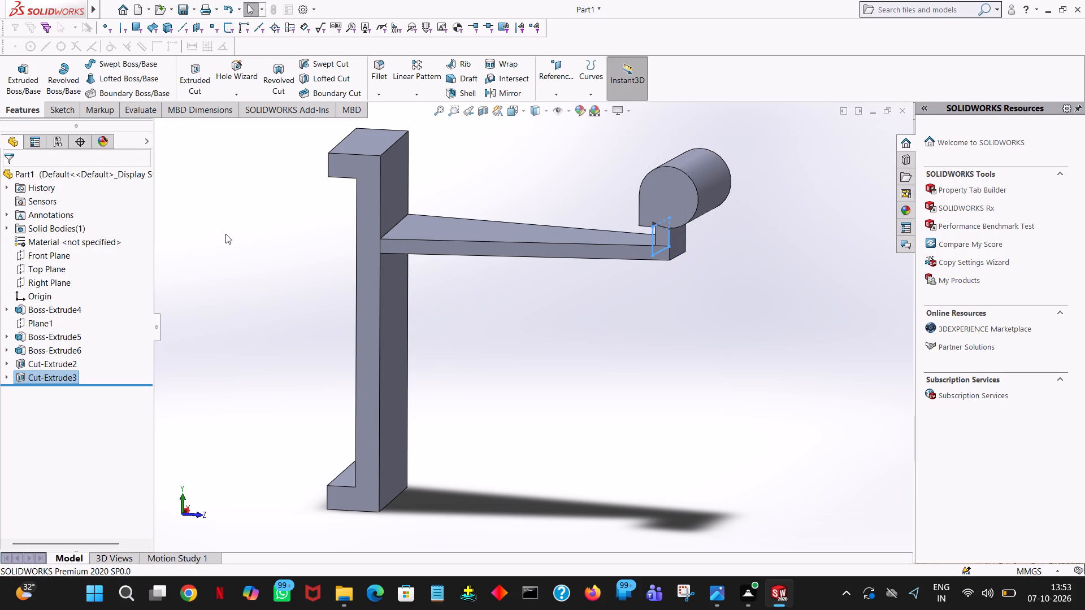
click(643, 329)
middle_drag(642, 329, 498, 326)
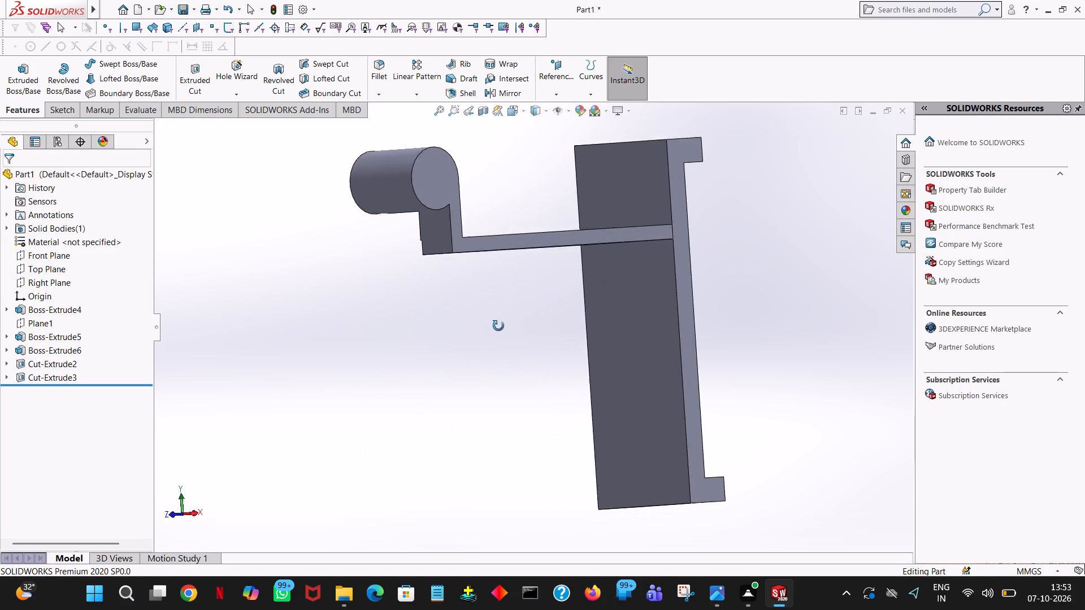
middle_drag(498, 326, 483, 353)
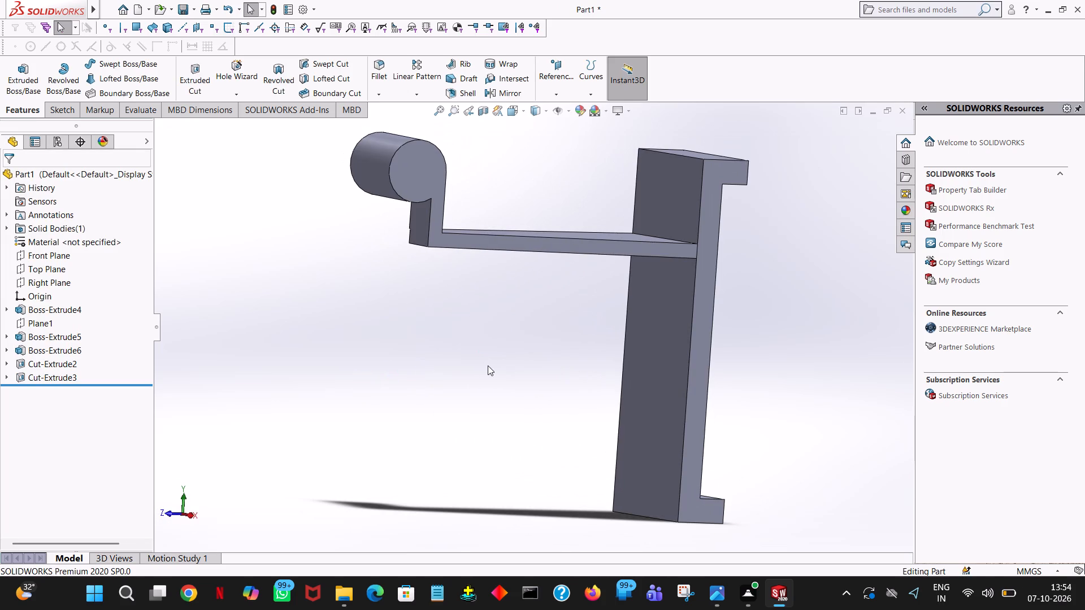
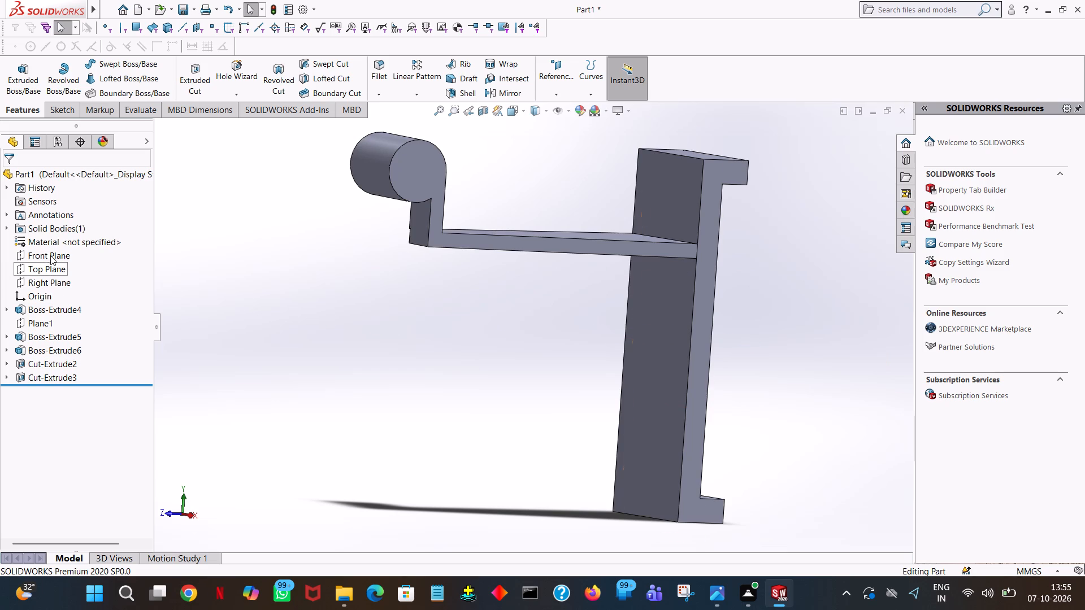
Define a reference plane offset 50 mm from the Right Plane, with the offset flipped toward the bracket body.
click(58, 286)
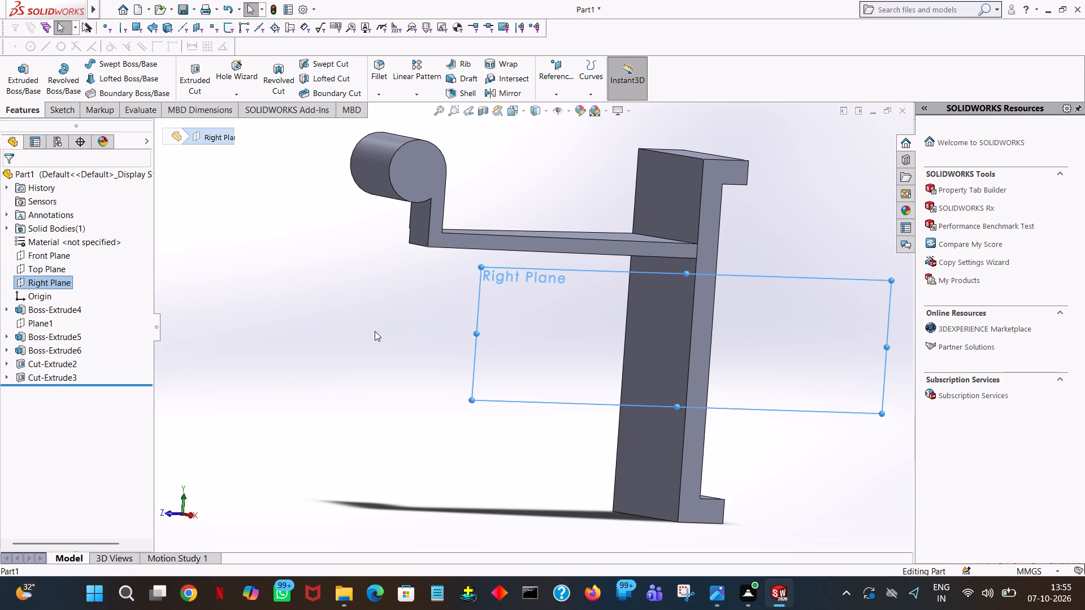
middle_drag(375, 332, 434, 360)
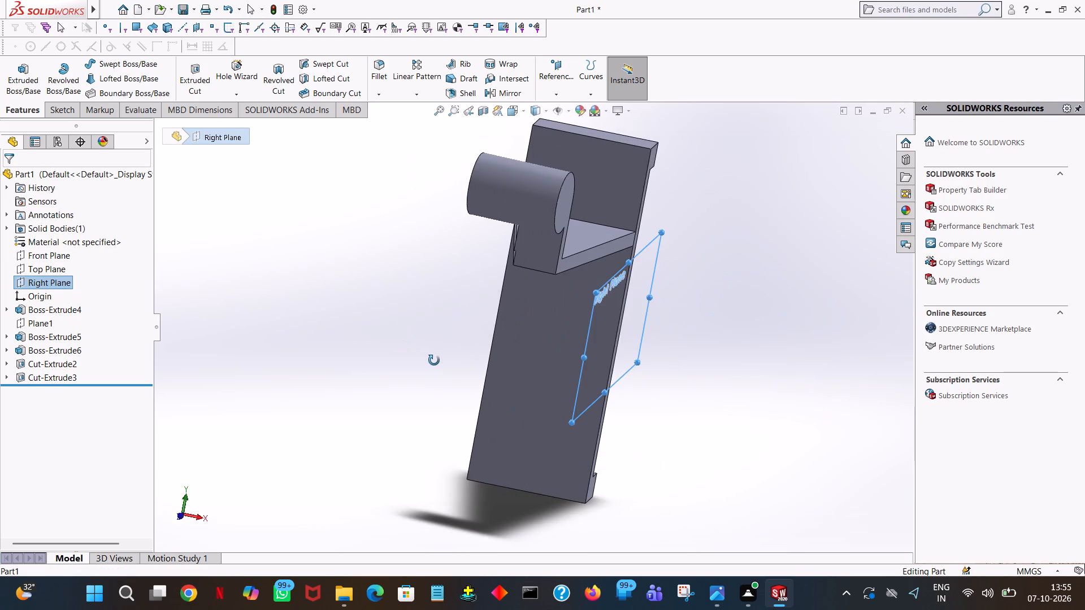
middle_drag(434, 360, 436, 364)
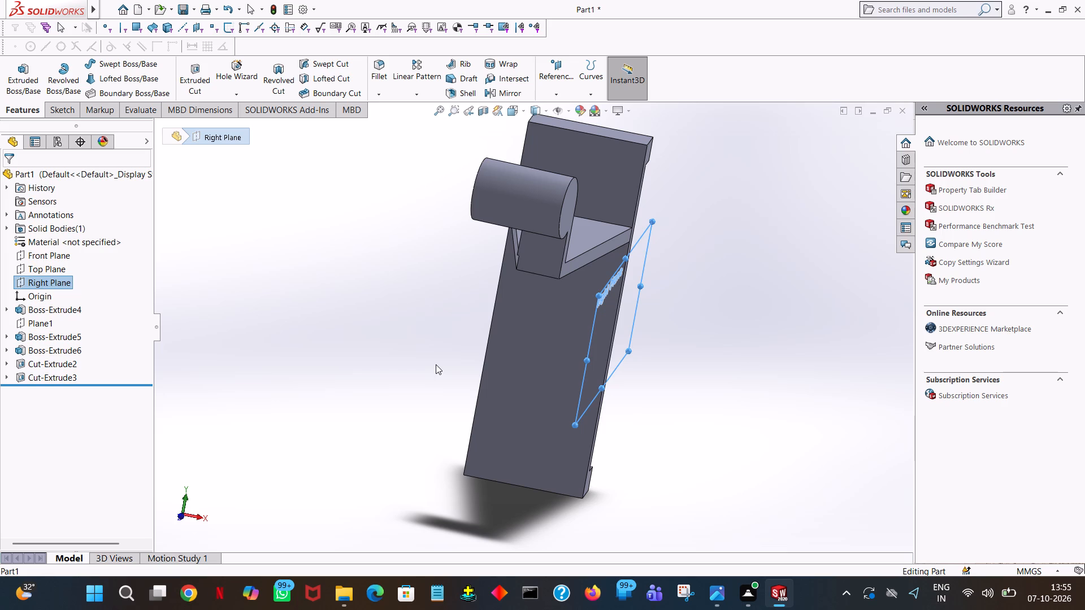
click(558, 95)
click(555, 107)
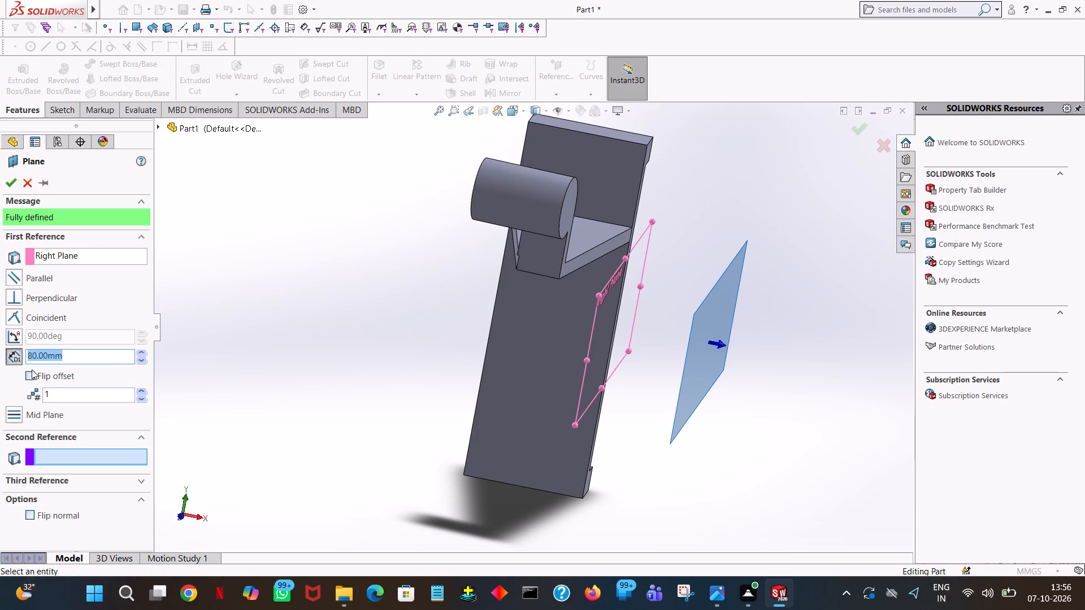
click(28, 373)
middle_drag(261, 372, 254, 339)
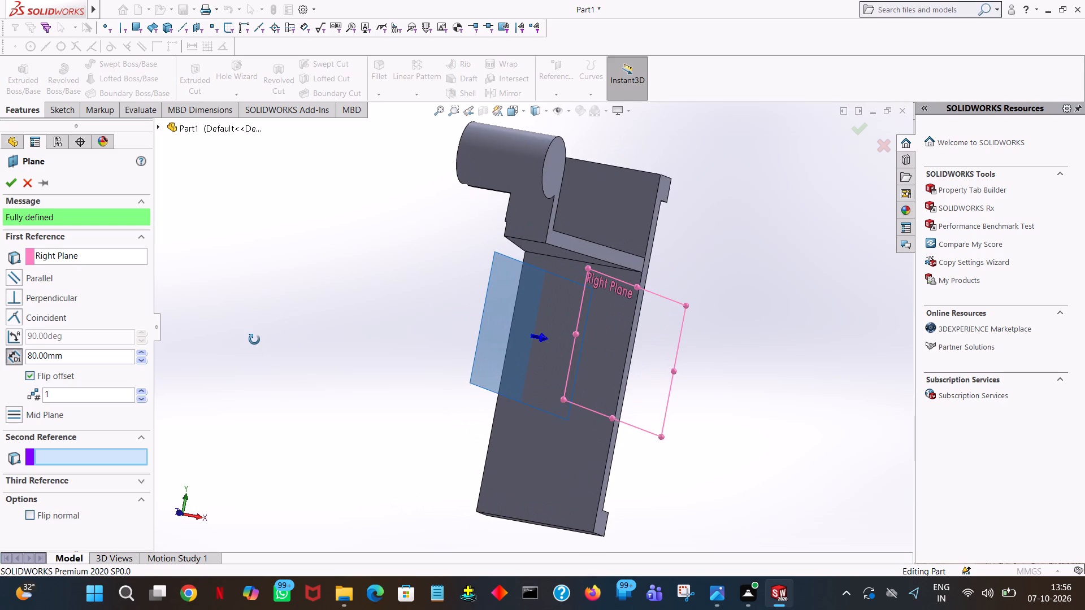
middle_drag(254, 339, 266, 416)
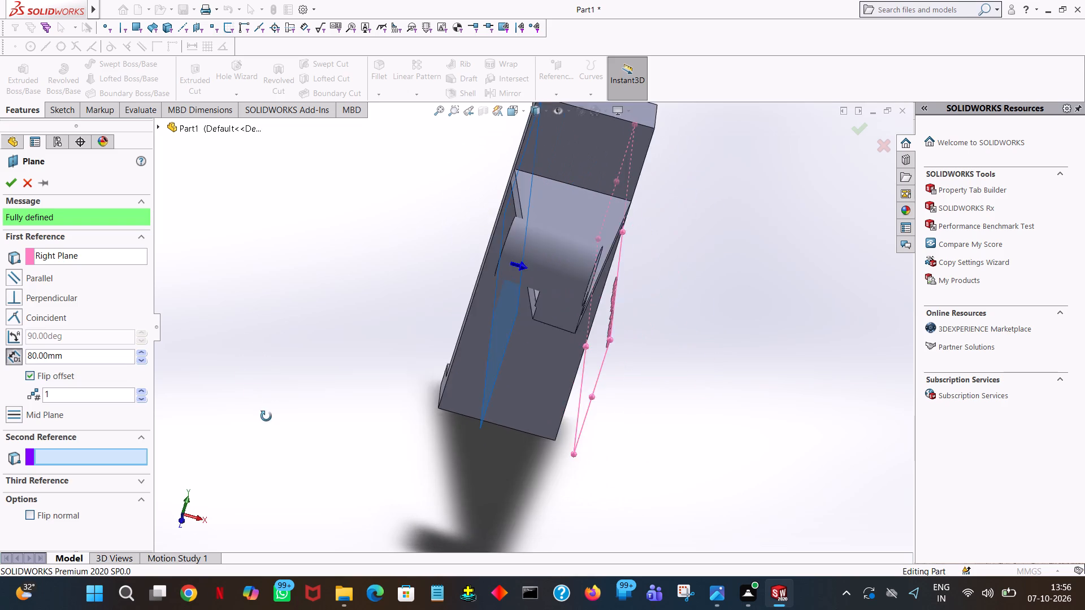
middle_drag(266, 416, 240, 401)
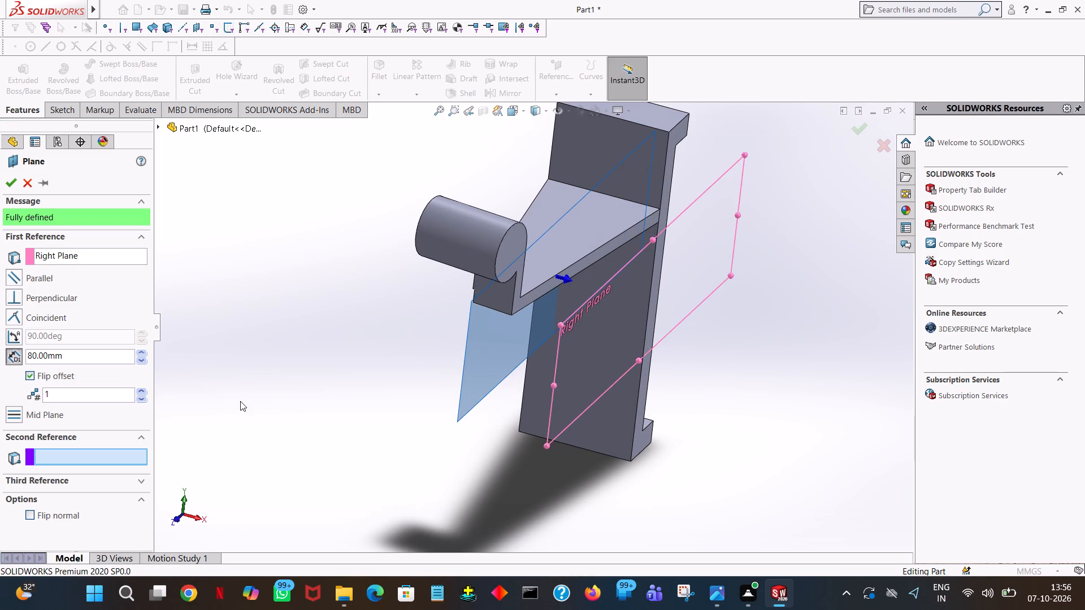
double_click(77, 356)
text(50)
click(390, 257)
Examine from several angles, including isometric, where the previewed plane passes through the tapered arm and the round boss.
middle_drag(426, 278, 434, 281)
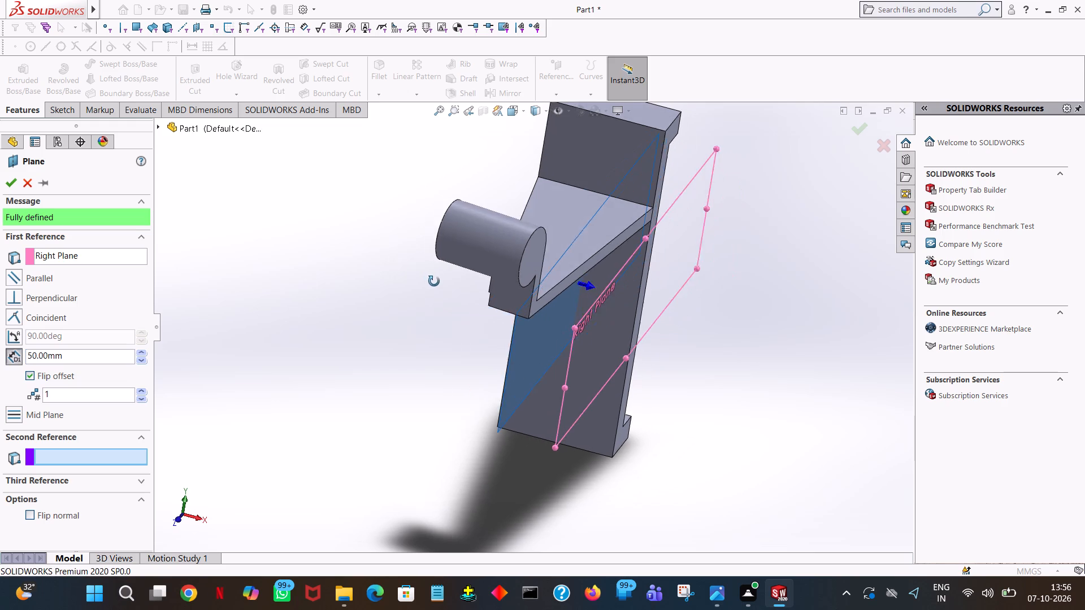
middle_drag(434, 281, 431, 416)
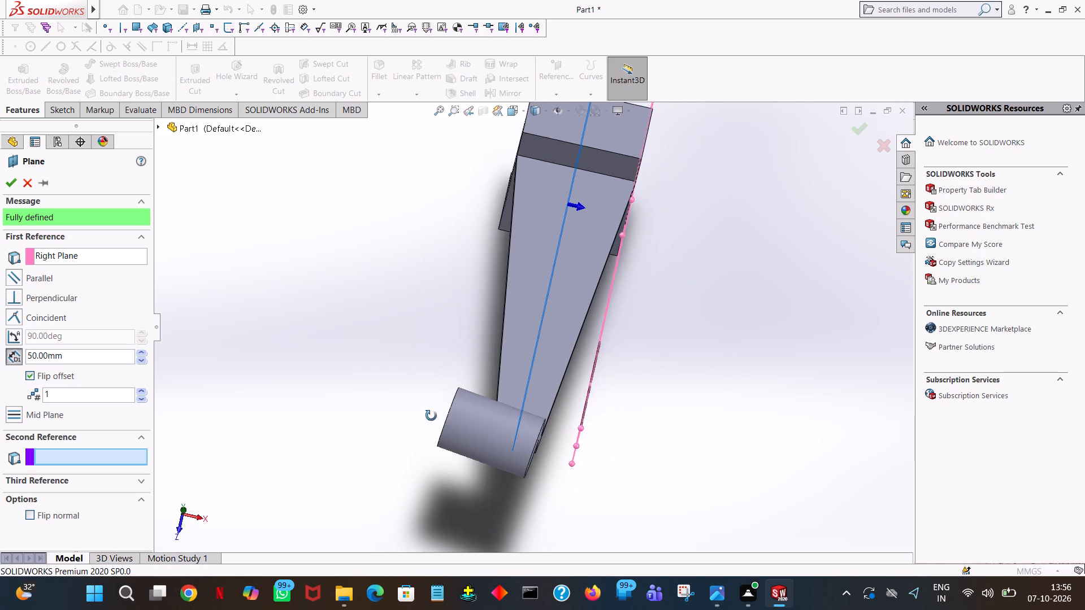
middle_drag(431, 416, 457, 325)
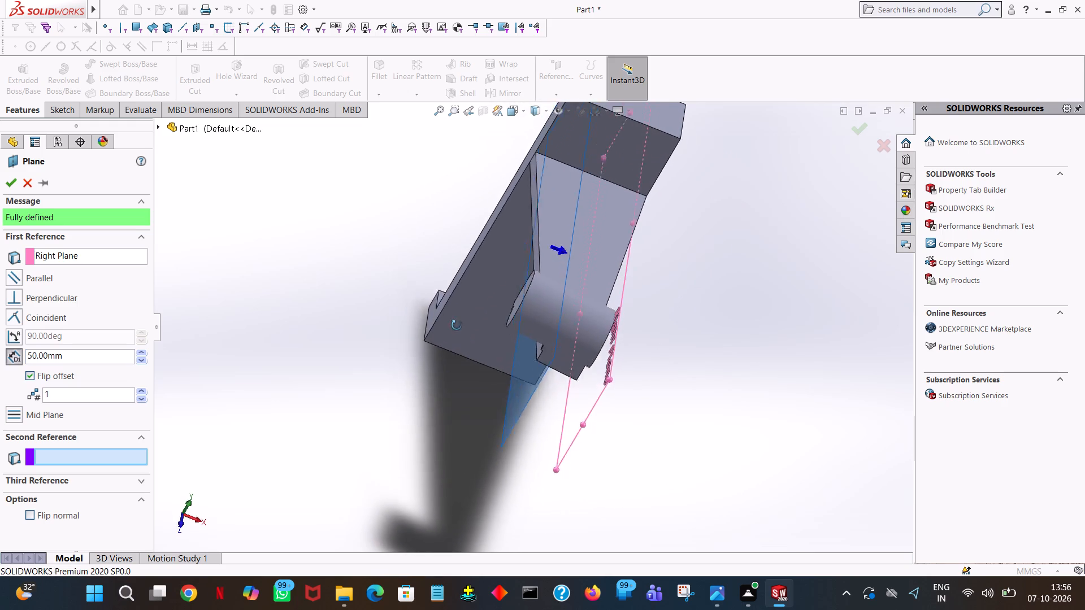
middle_drag(457, 325, 427, 286)
middle_drag(427, 286, 474, 198)
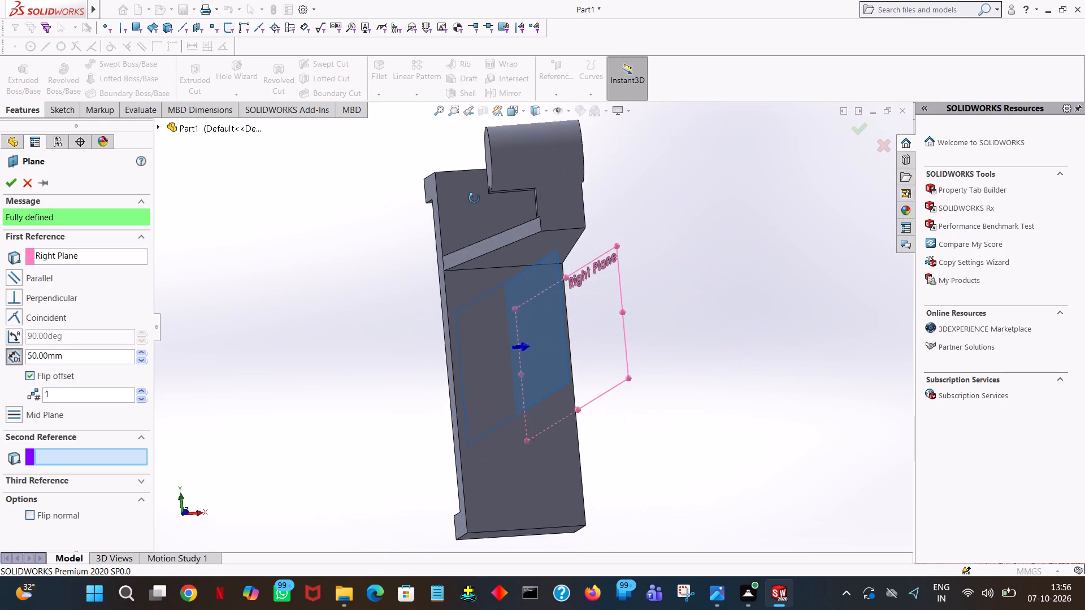
middle_drag(474, 198, 462, 418)
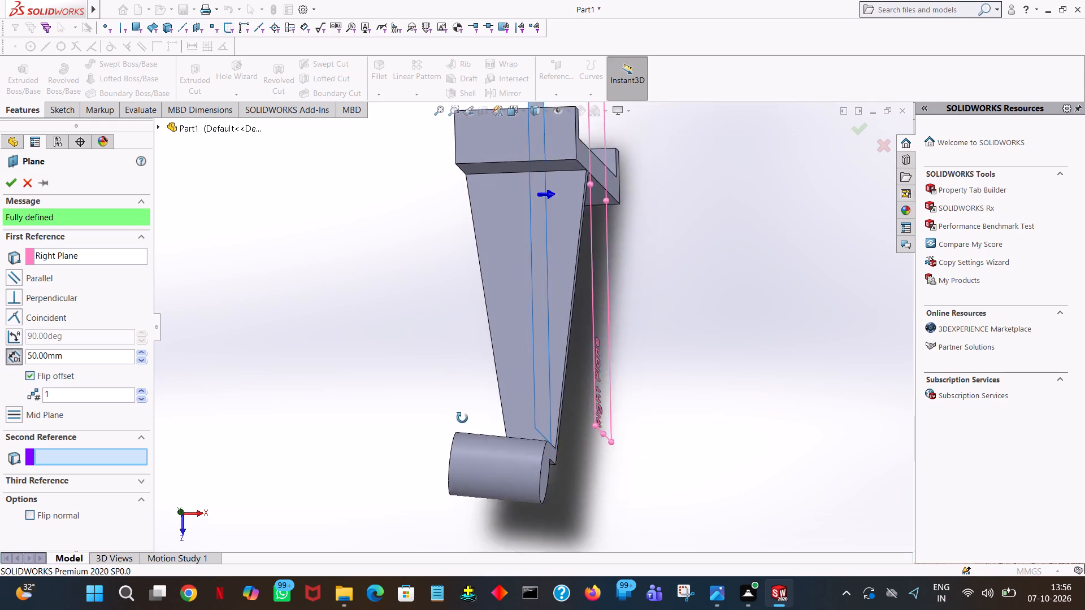
middle_drag(462, 418, 468, 499)
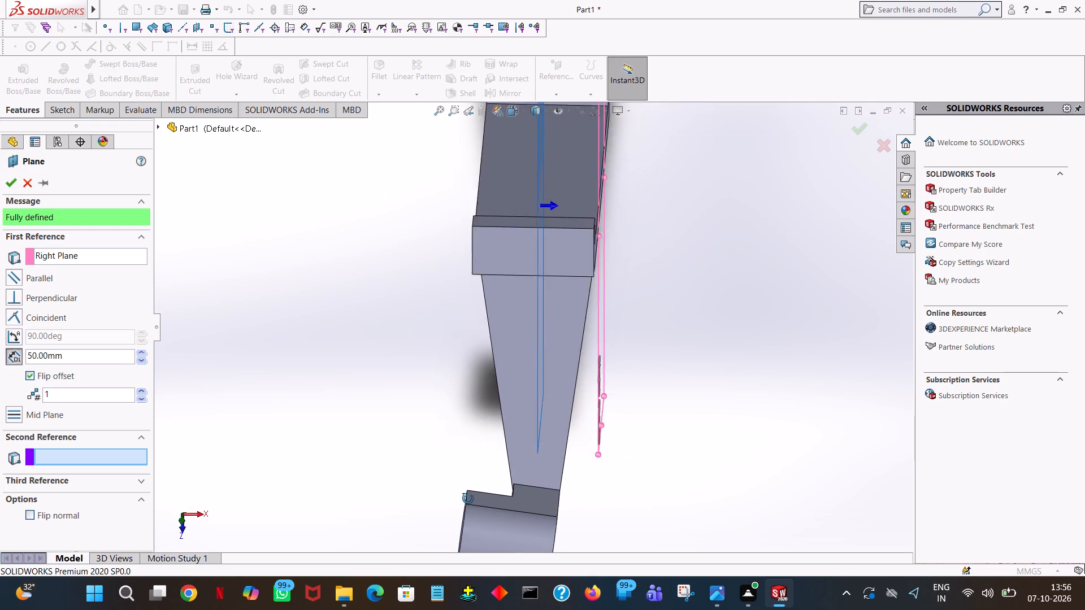
middle_drag(468, 499, 478, 403)
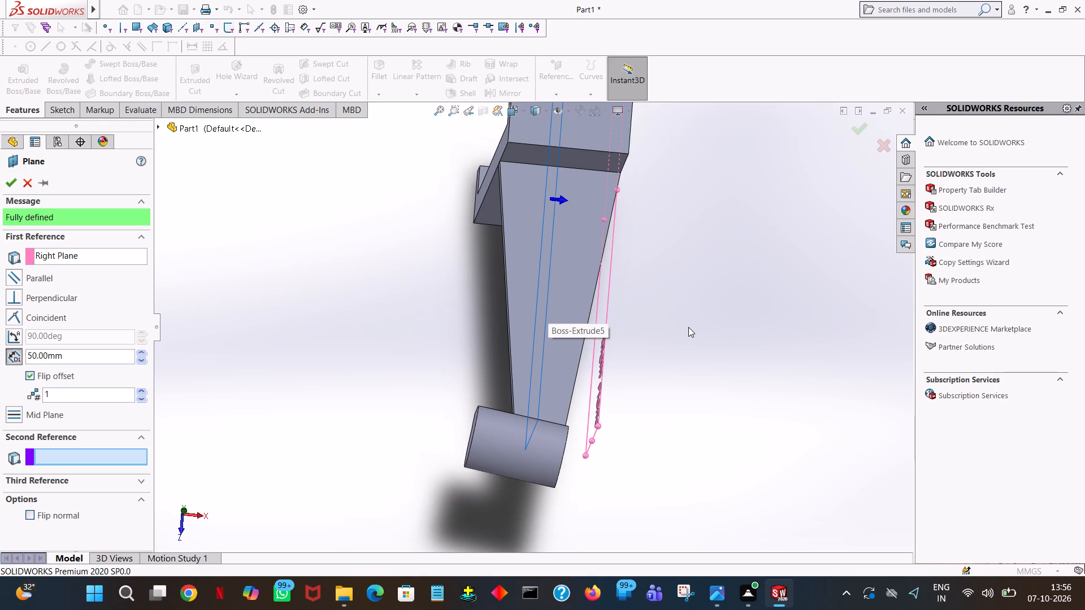
key(ctrl+7)
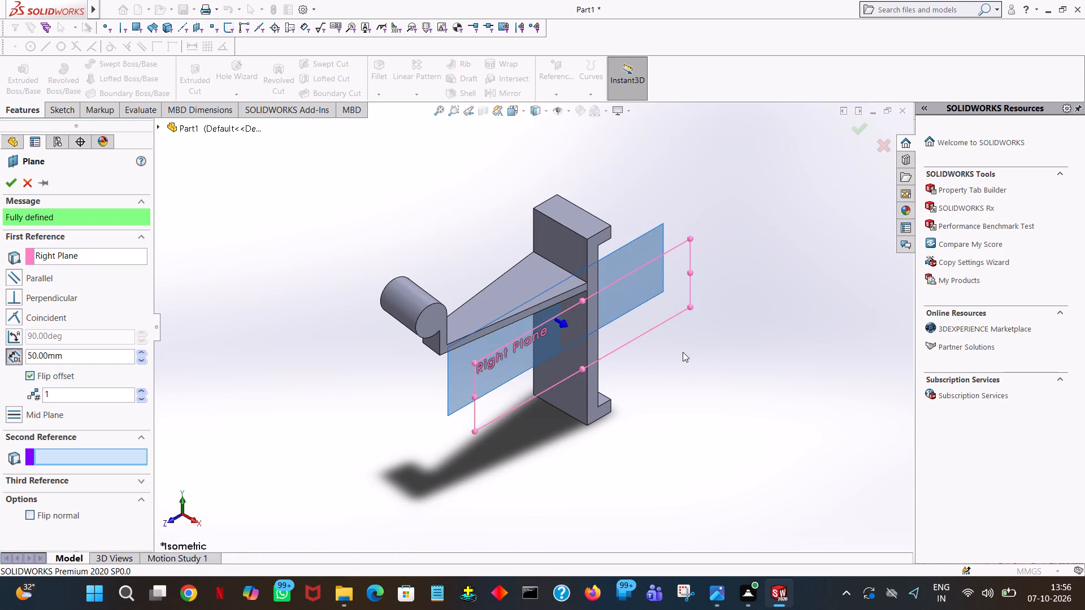
middle_drag(683, 352, 685, 352)
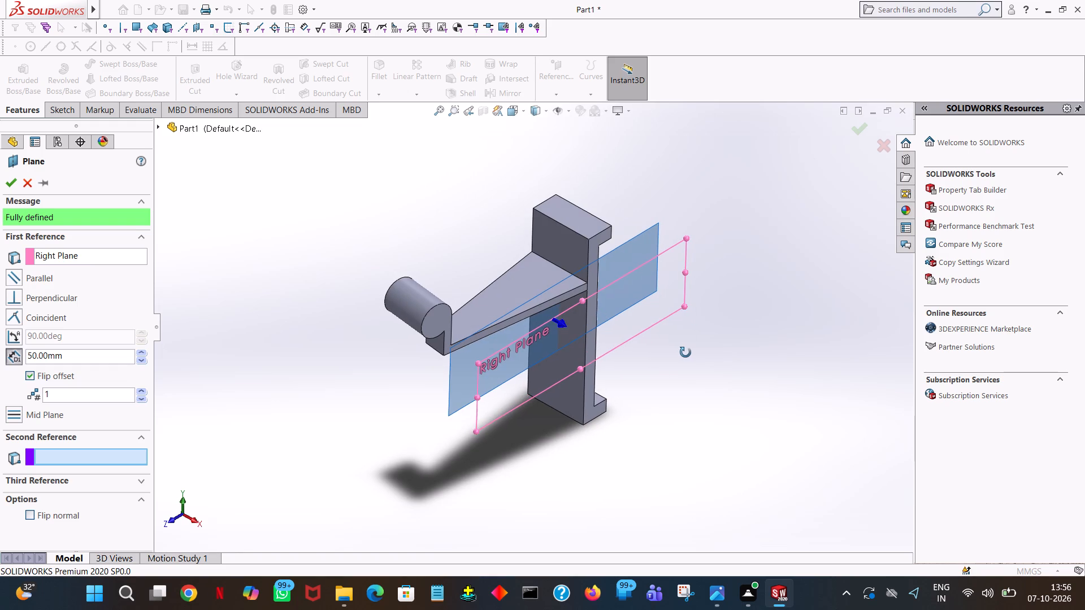
middle_drag(685, 352, 692, 358)
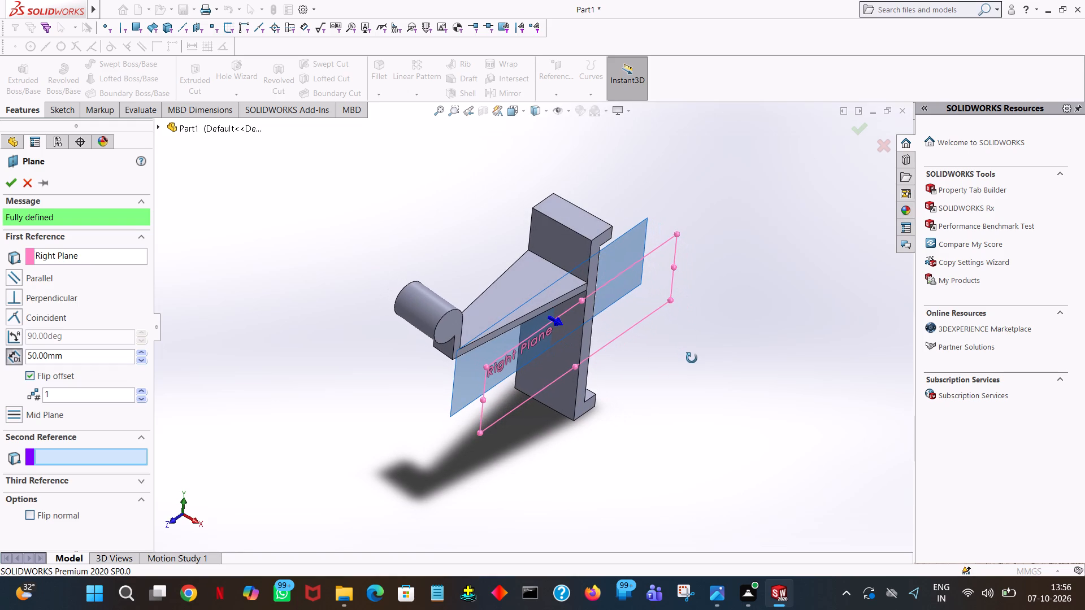
middle_drag(692, 358, 705, 439)
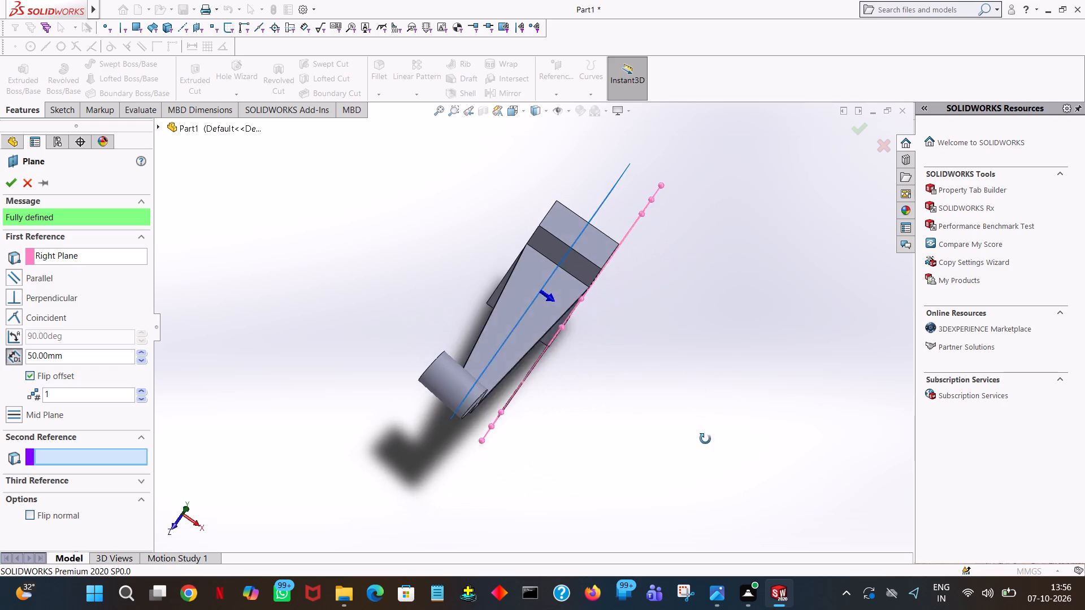
middle_drag(705, 439, 701, 462)
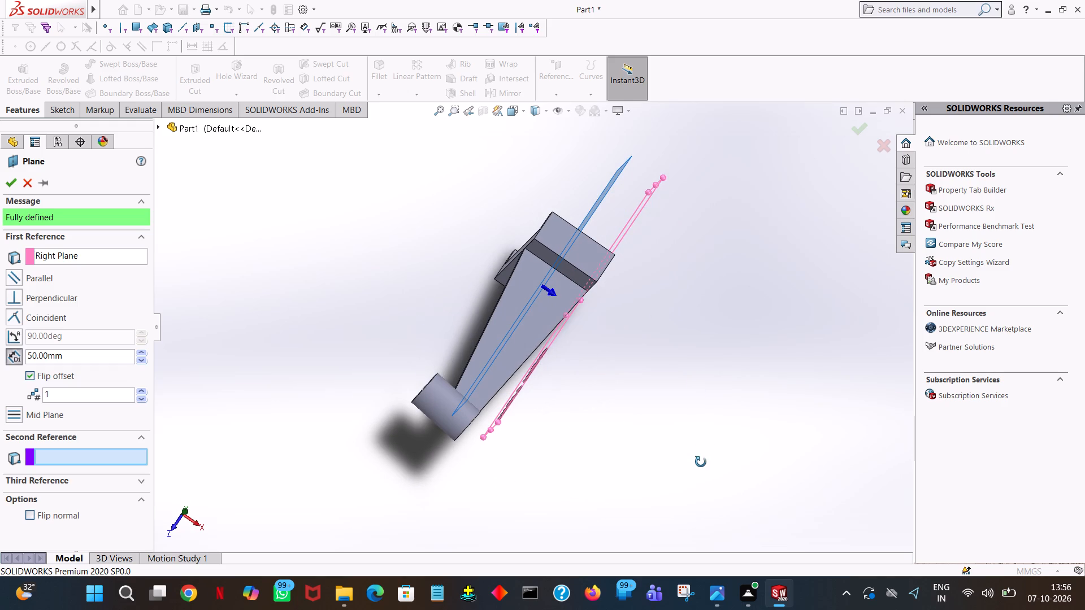
middle_drag(701, 462, 693, 476)
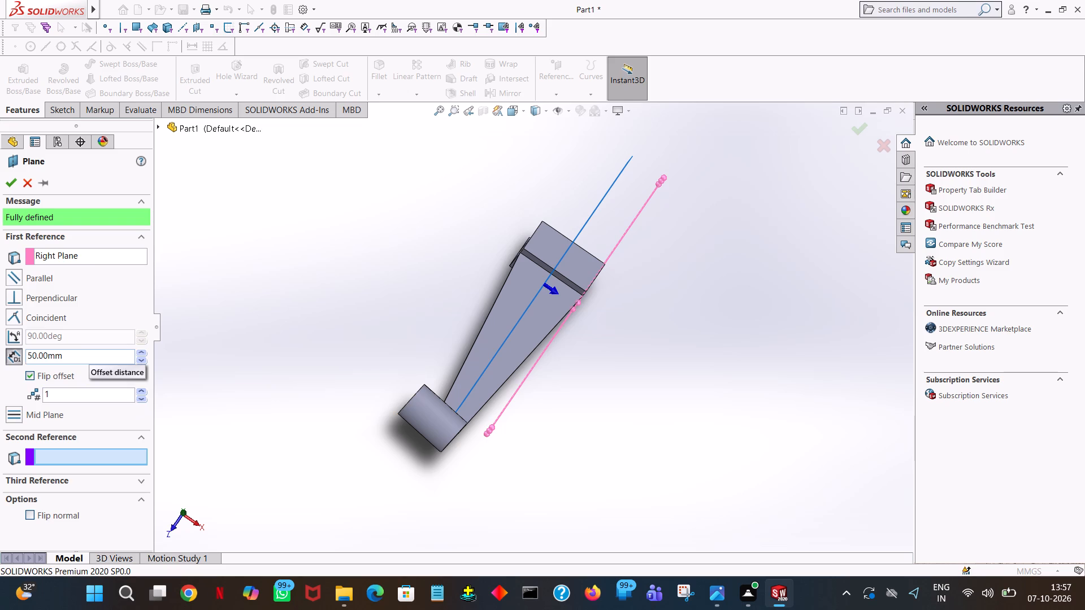
Set the previewed plane's offset from the Right Plane to 30 mm.
click(140, 349)
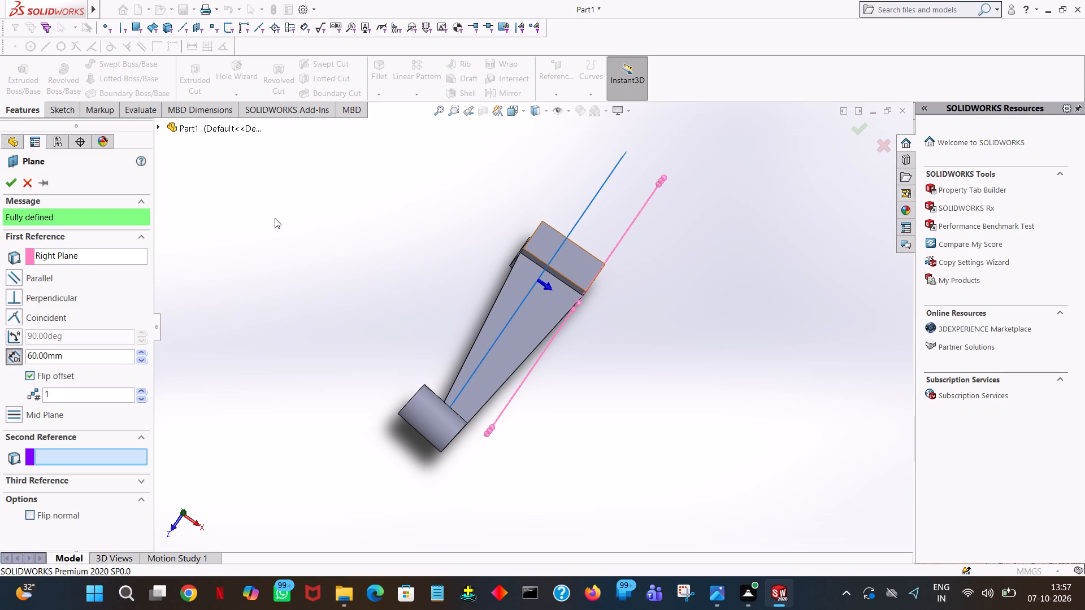
click(138, 351)
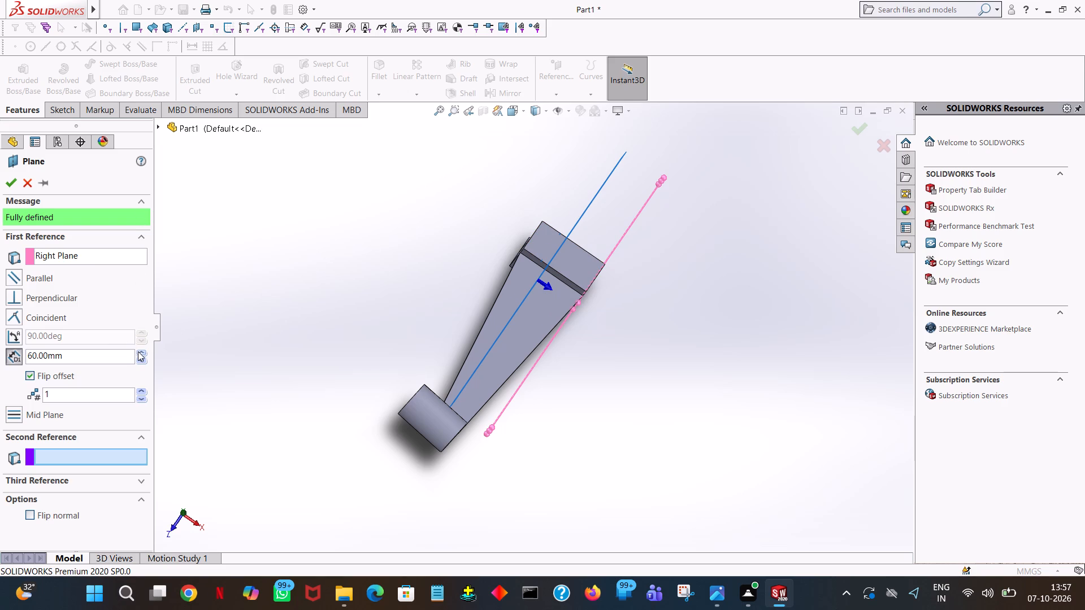
click(141, 360)
click(141, 360)
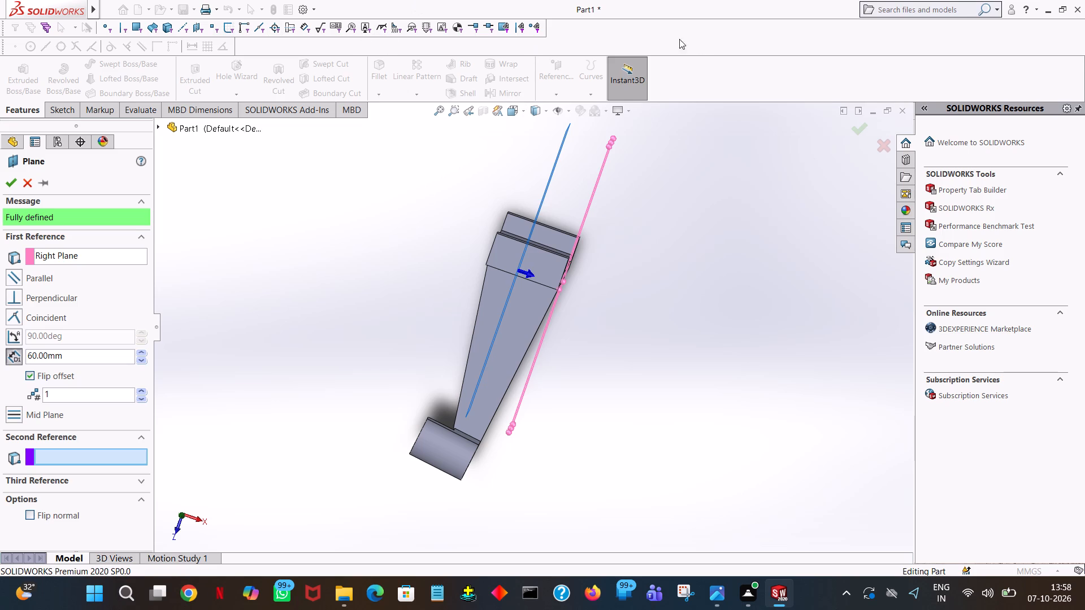
click(140, 358)
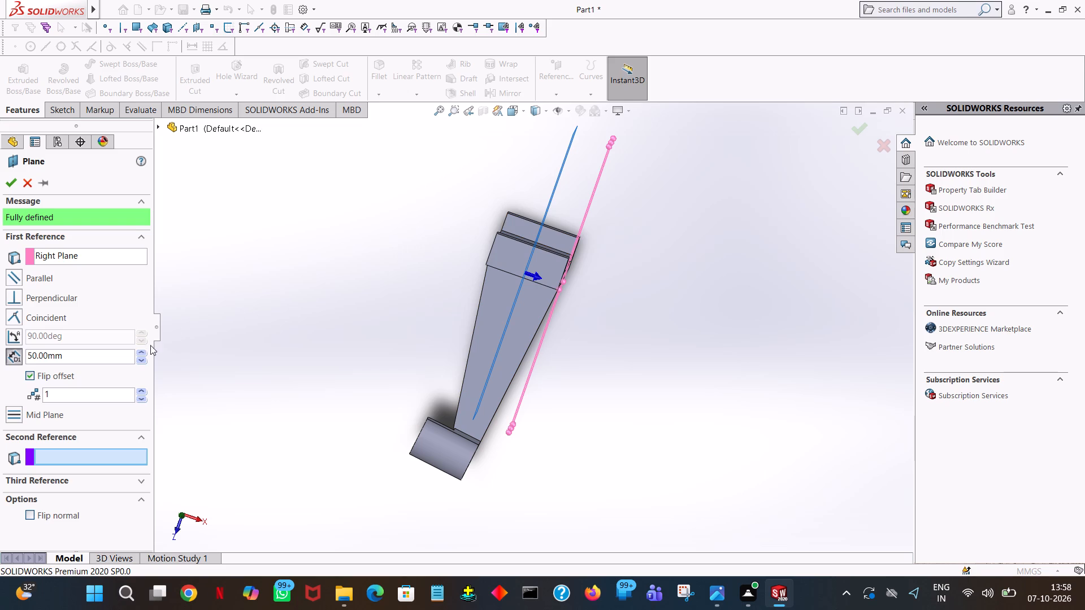
click(140, 358)
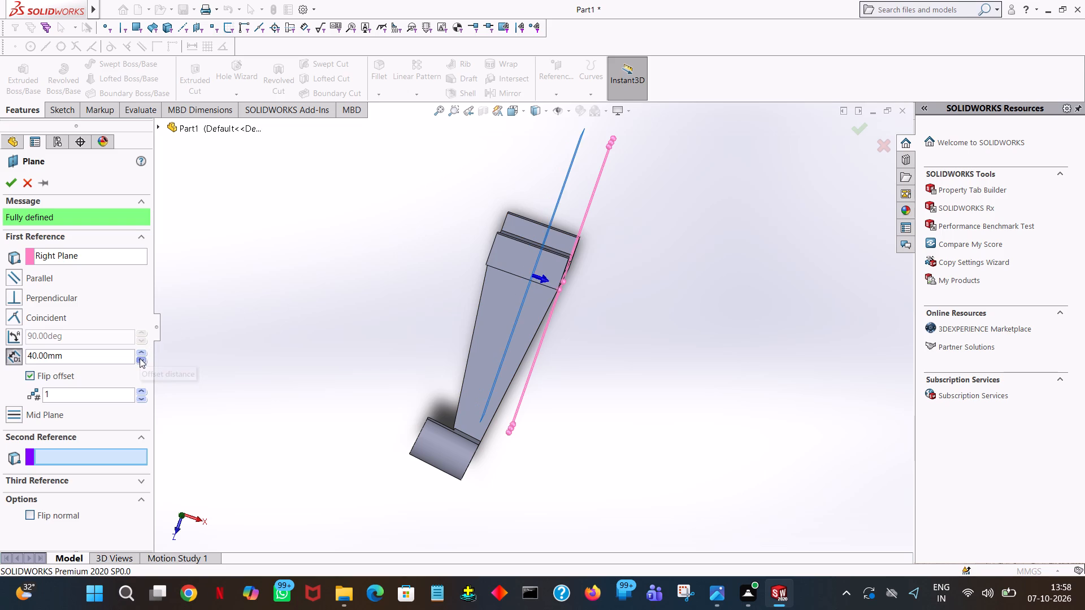
click(140, 358)
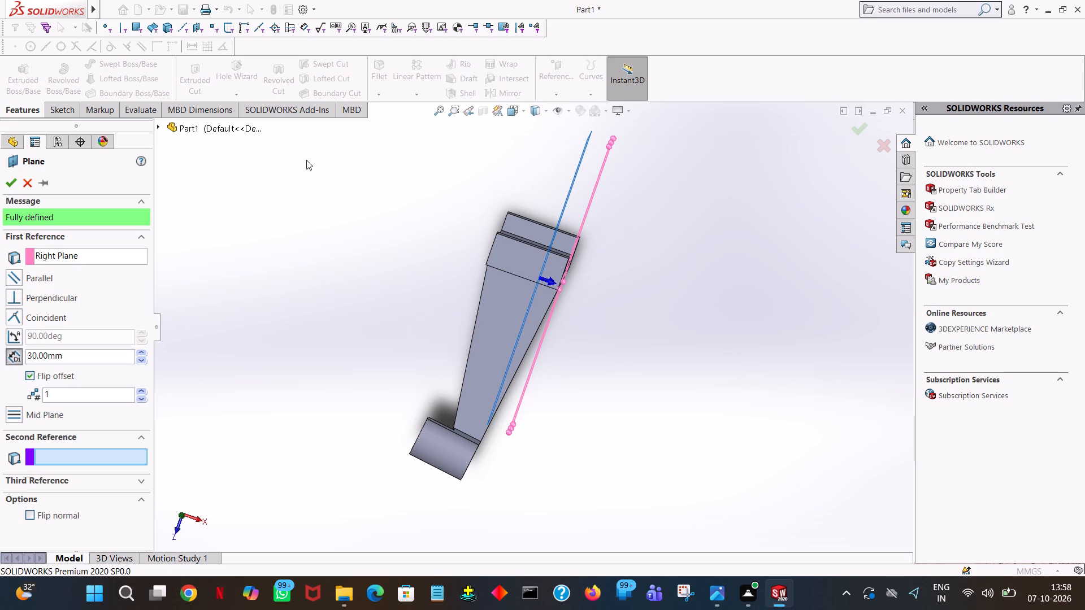
Examine from above, below and the front where the previewed offset plane crosses the tapered arm and the round boss.
middle_drag(306, 160, 309, 59)
middle_click(300, 24)
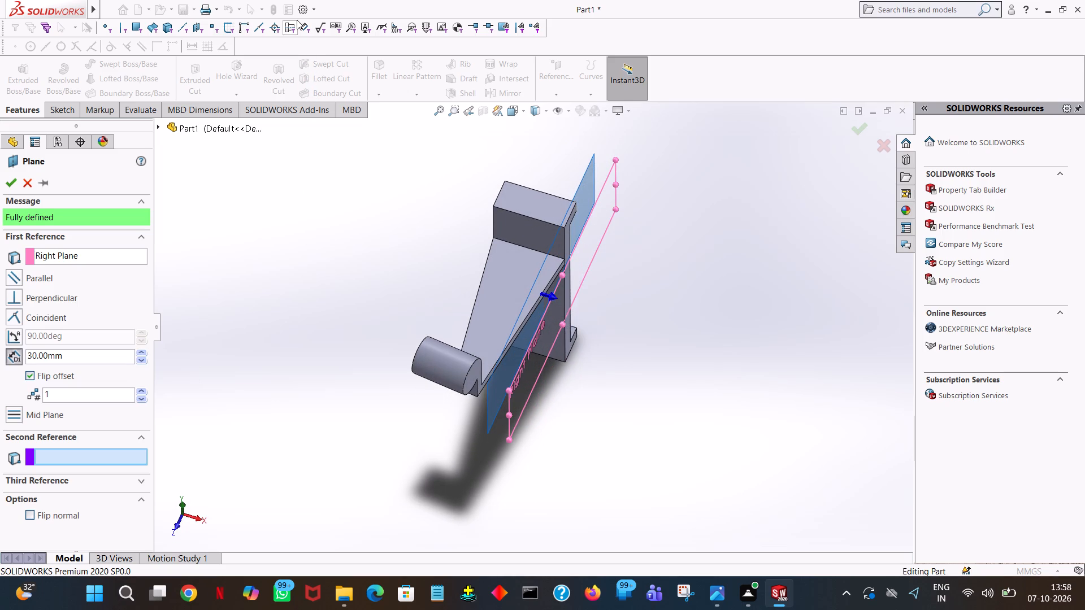
middle_drag(624, 372, 626, 232)
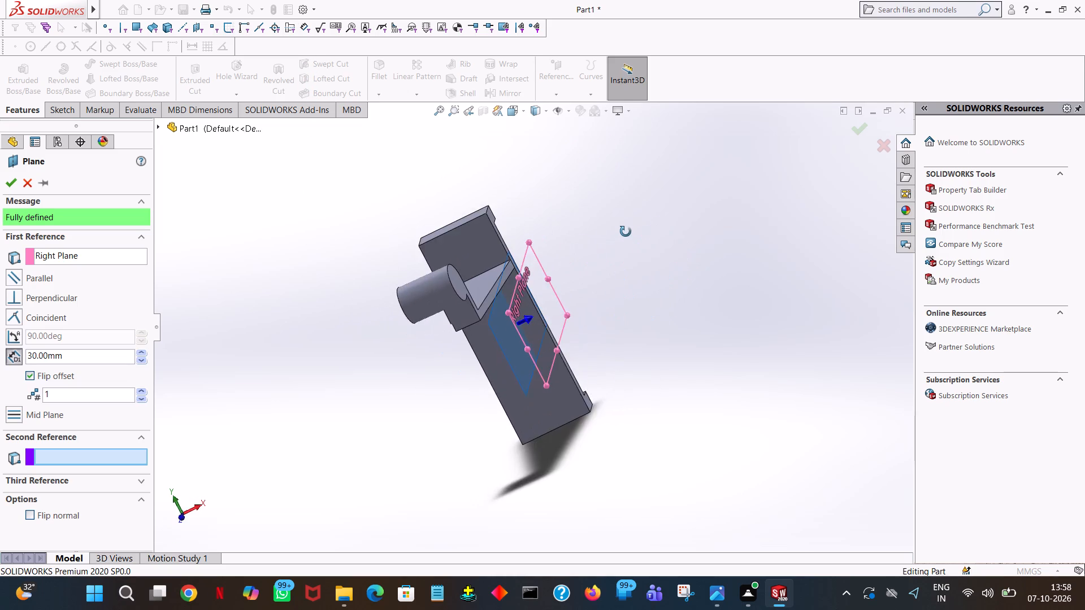
middle_drag(626, 232, 623, 203)
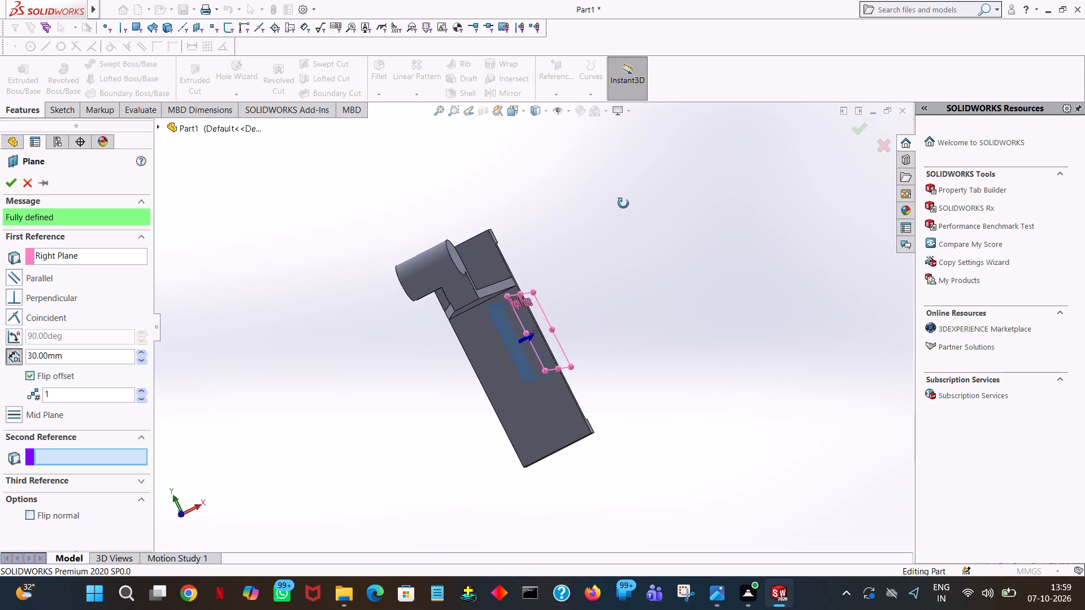
middle_drag(623, 203, 613, 404)
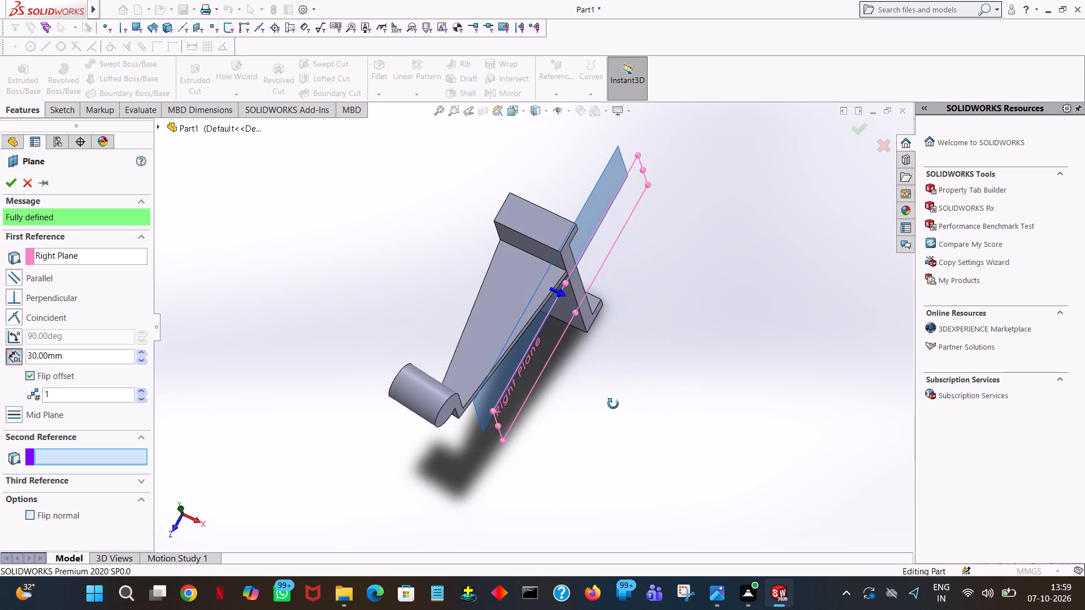
middle_drag(613, 404, 611, 425)
middle_drag(603, 422, 614, 432)
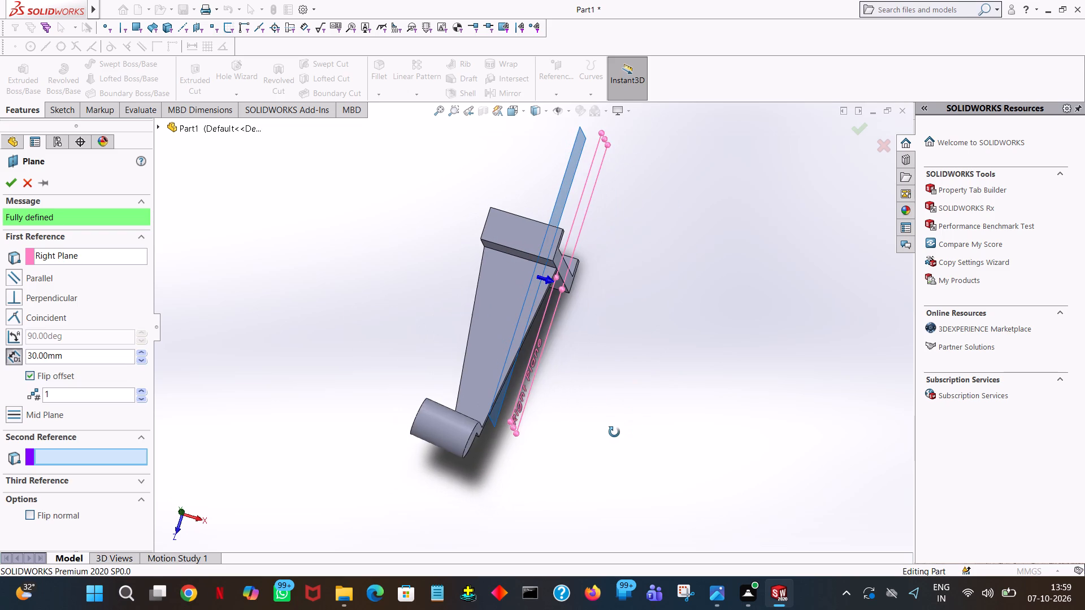
middle_drag(614, 432, 619, 438)
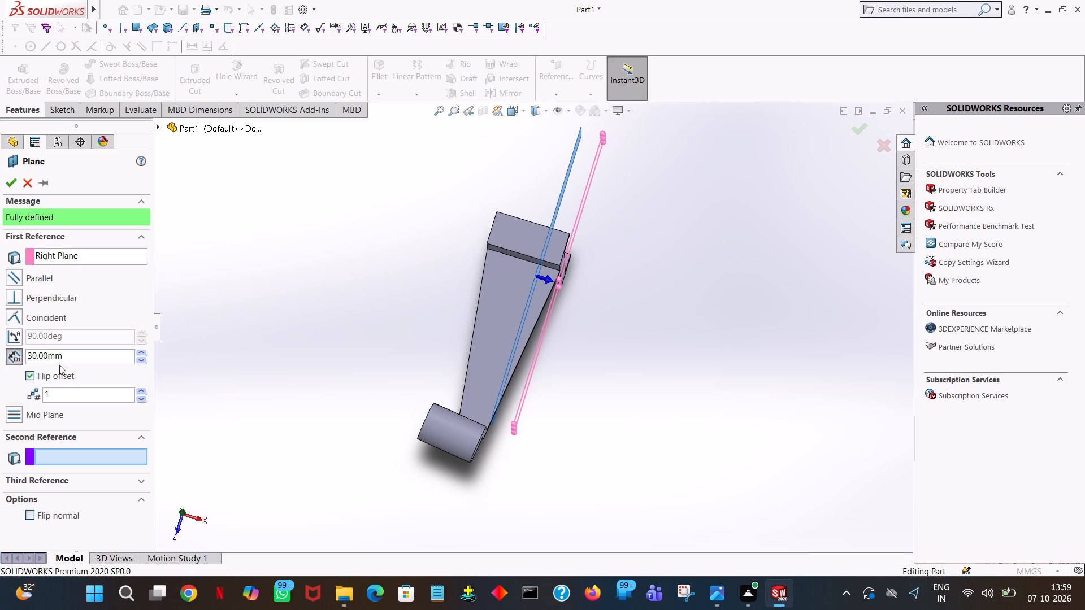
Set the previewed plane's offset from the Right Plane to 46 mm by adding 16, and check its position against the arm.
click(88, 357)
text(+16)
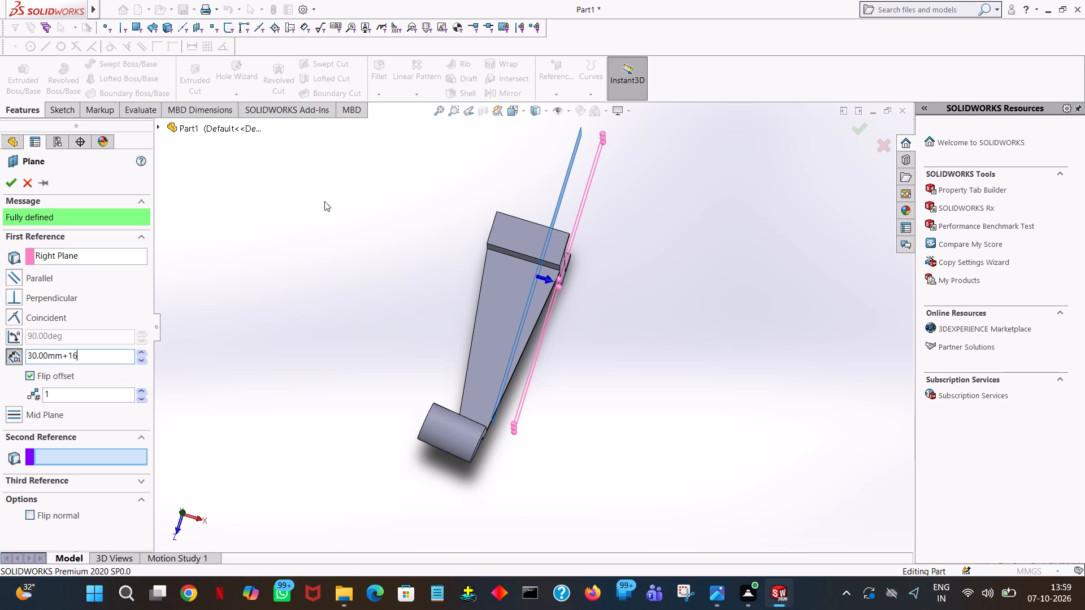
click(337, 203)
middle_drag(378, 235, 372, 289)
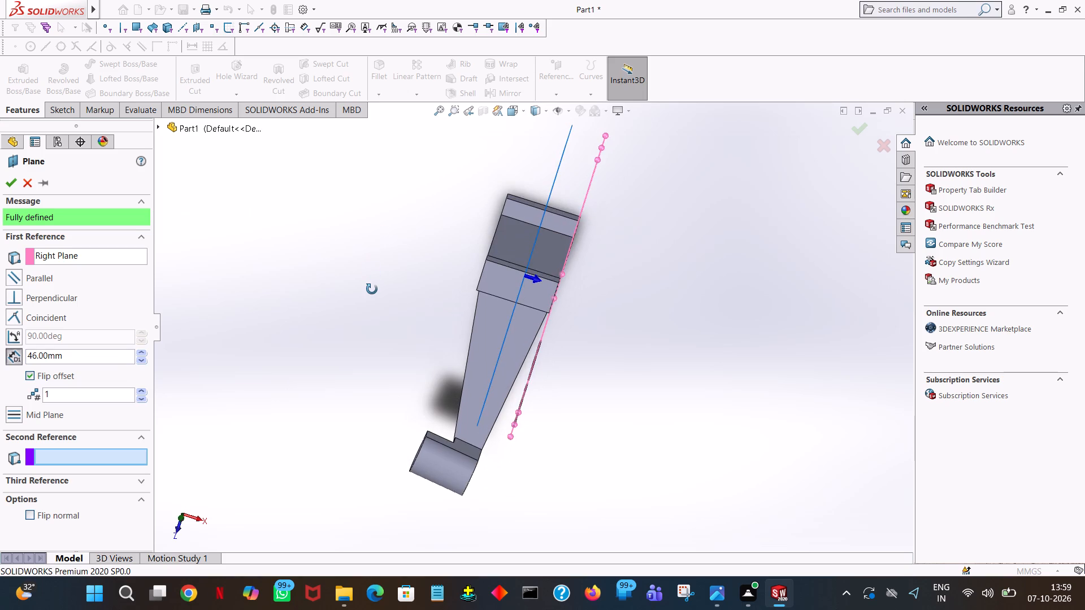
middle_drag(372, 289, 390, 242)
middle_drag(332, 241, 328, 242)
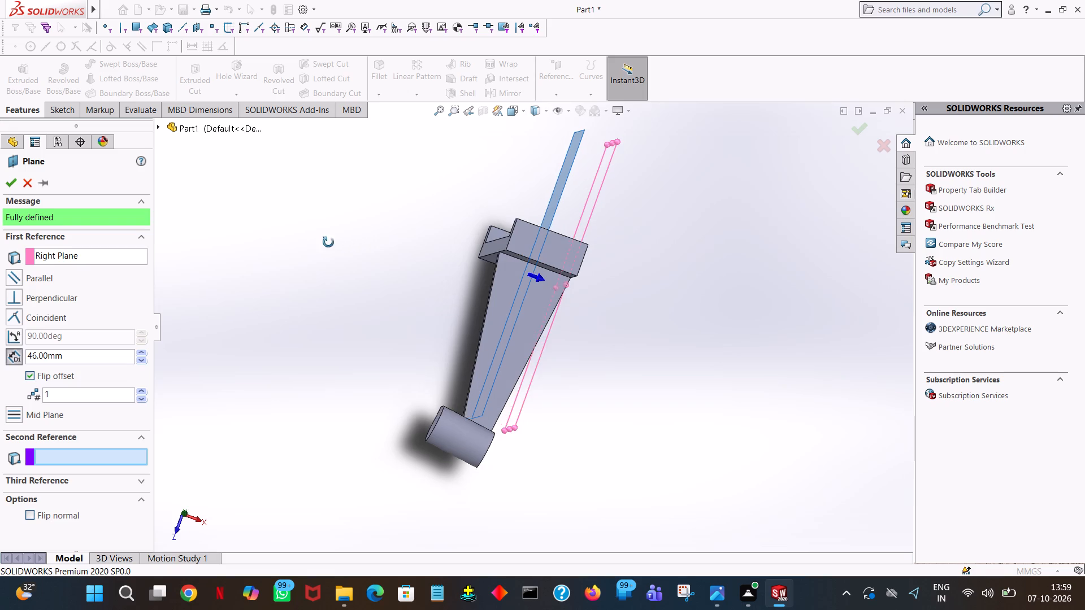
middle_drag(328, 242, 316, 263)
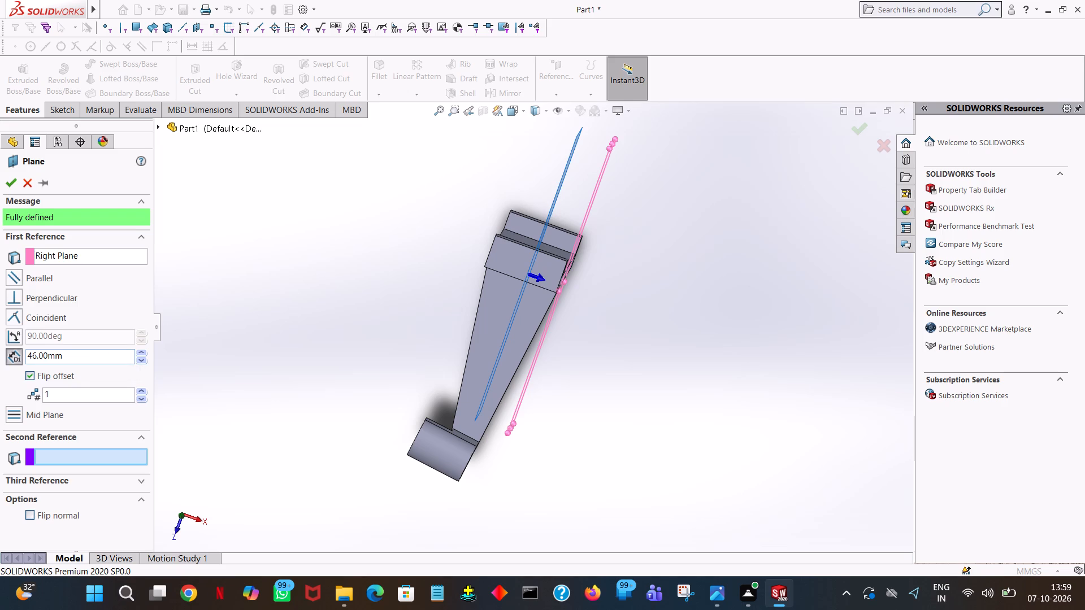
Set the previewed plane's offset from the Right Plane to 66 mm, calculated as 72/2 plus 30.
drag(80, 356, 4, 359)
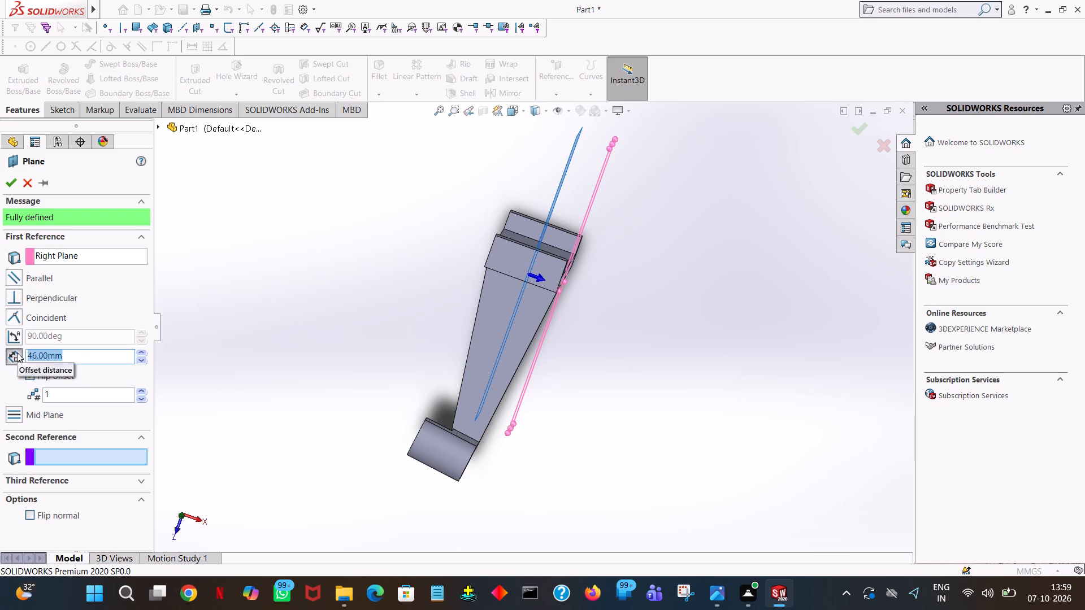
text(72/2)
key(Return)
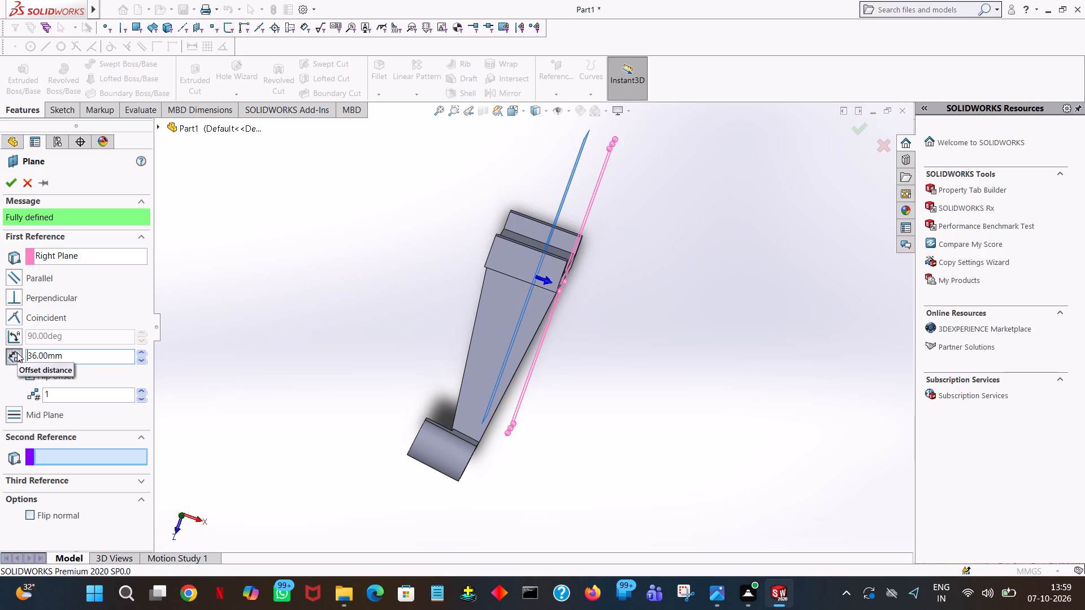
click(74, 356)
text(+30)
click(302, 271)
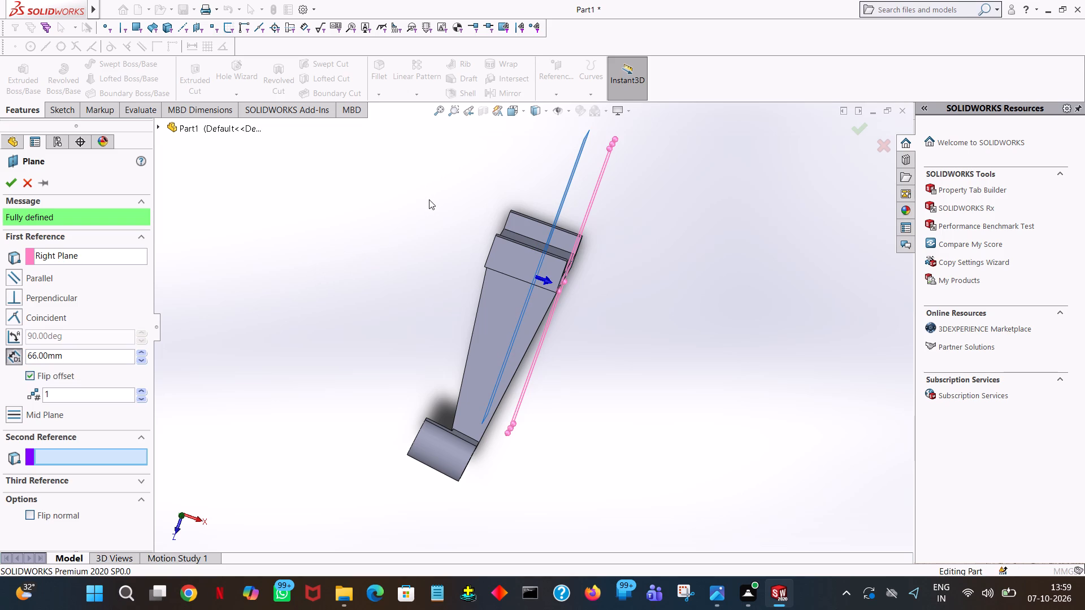
Examine from several angles how the previewed plane sits relative to the tapered arm, the boss and the C-shaped body.
middle_drag(418, 282, 427, 255)
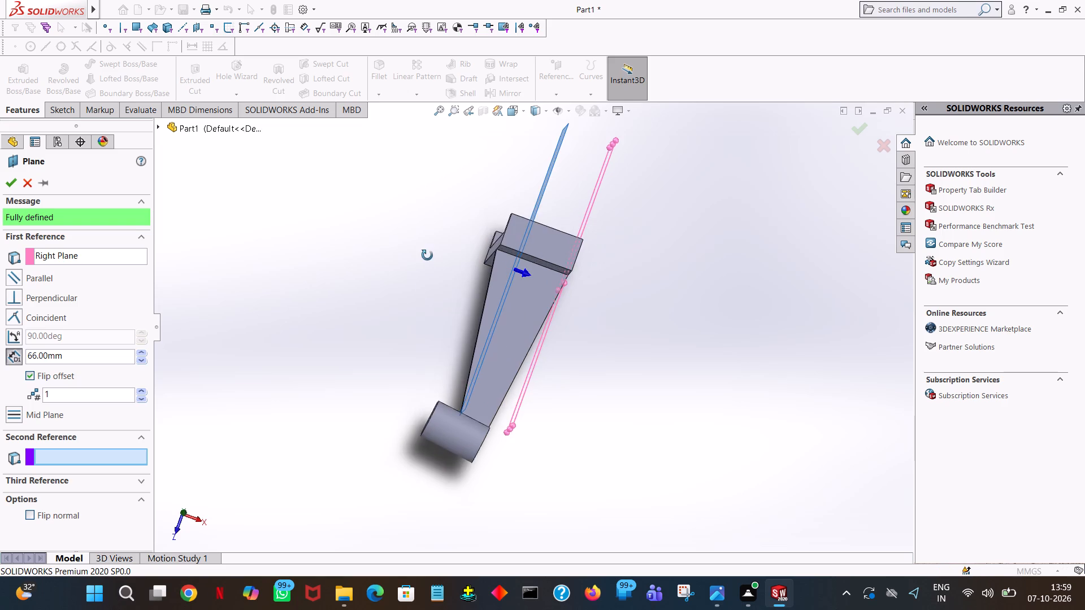
middle_drag(427, 255, 445, 143)
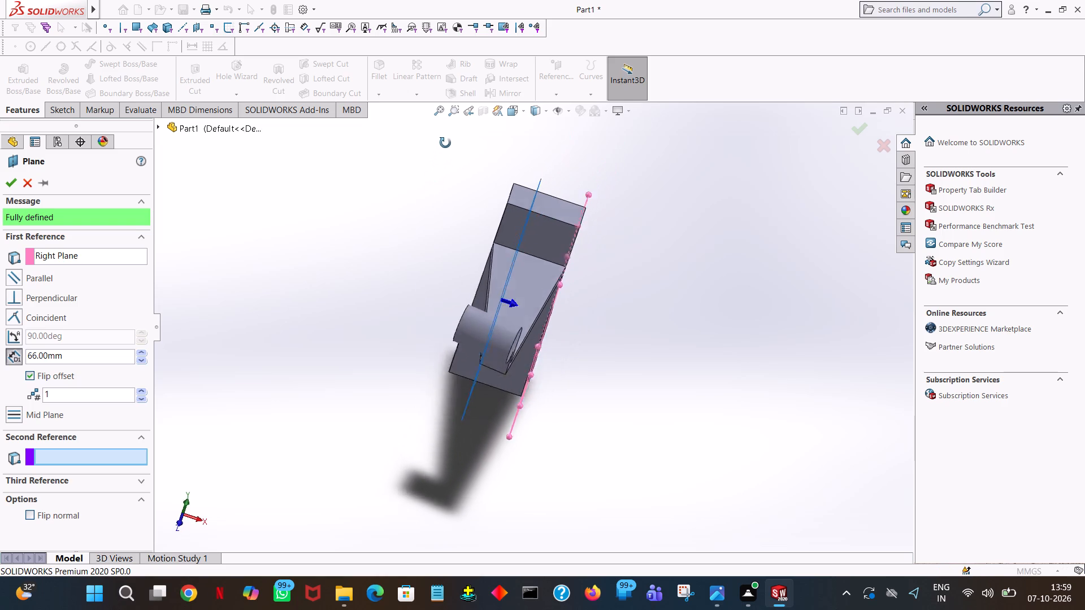
middle_drag(445, 143, 466, 86)
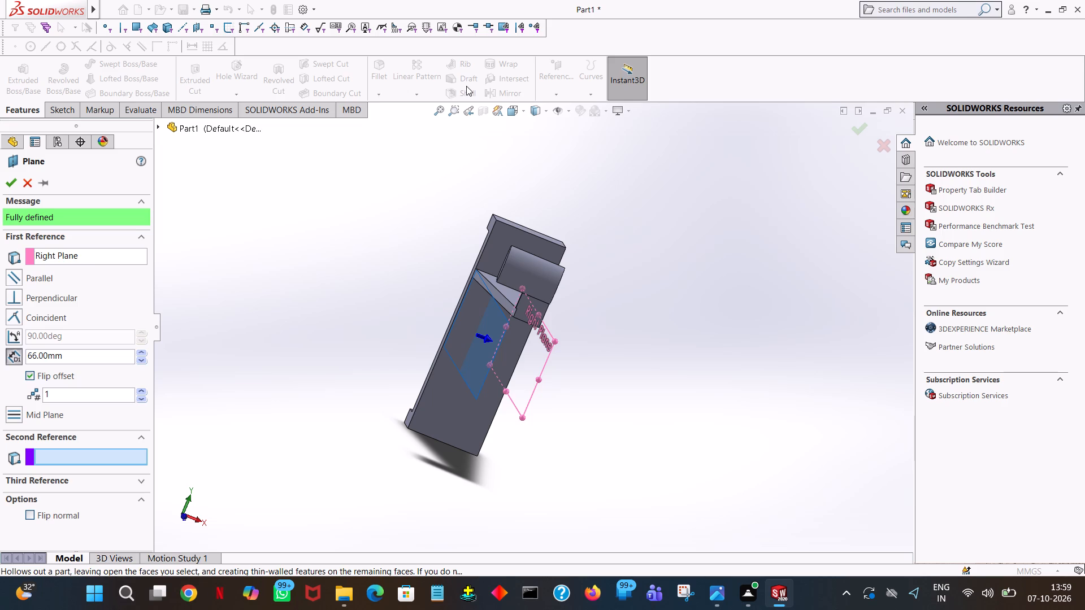
middle_drag(470, 185, 441, 361)
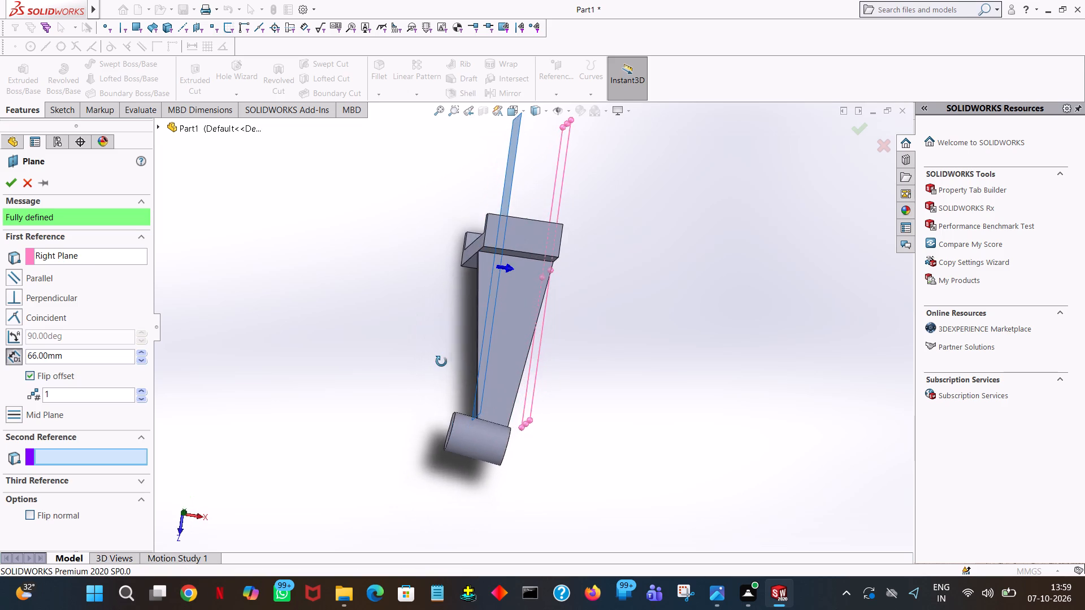
middle_drag(441, 361, 425, 373)
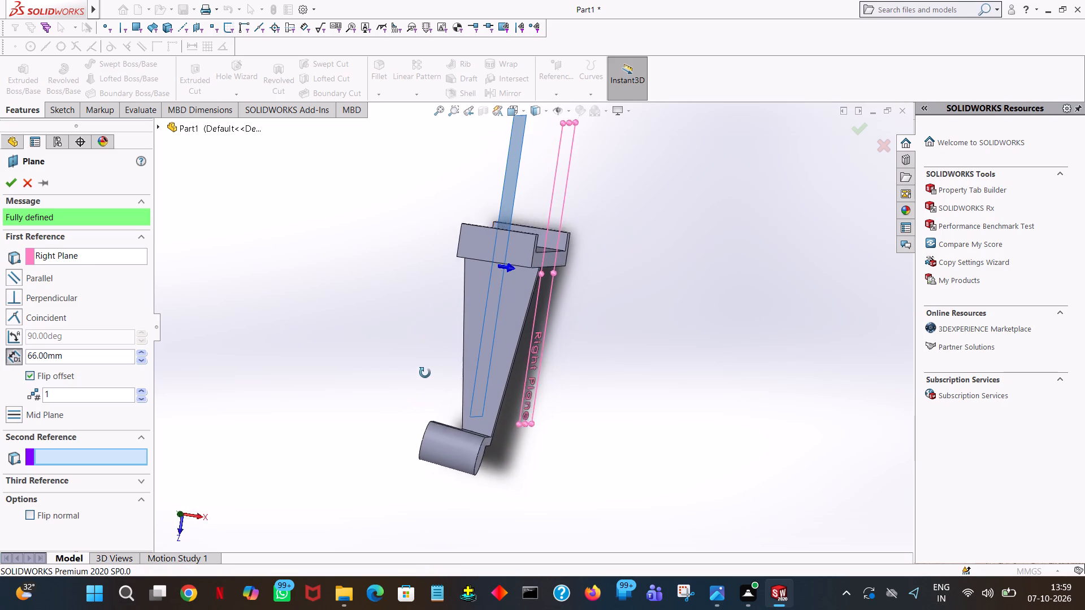
middle_drag(425, 373, 427, 356)
middle_click(427, 356)
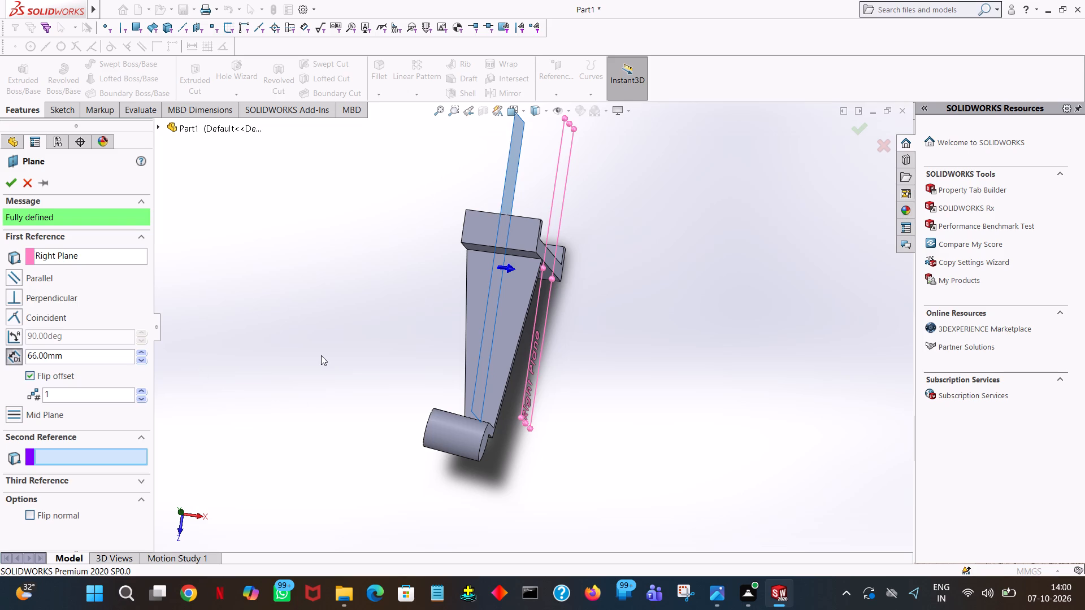
middle_drag(321, 355, 327, 374)
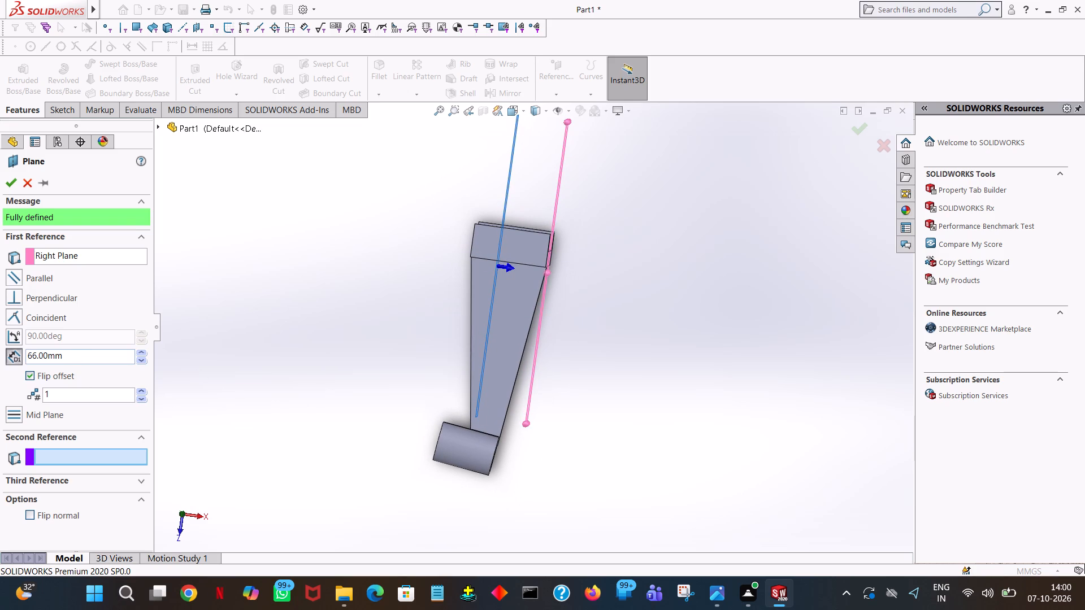
Set the plane's offset from the Right Plane to 50 mm and create the plane.
double_click(85, 359)
text(50)
key(Return)
click(6, 186)
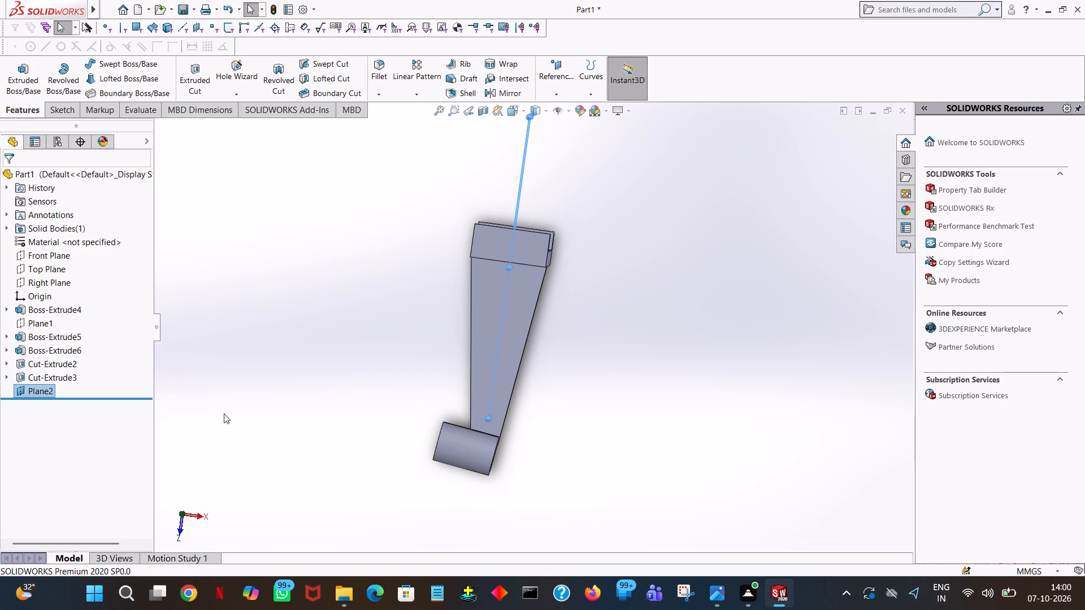
Open a new sketch on the newly created offset plane, Plane2.
key(space)
click(170, 190)
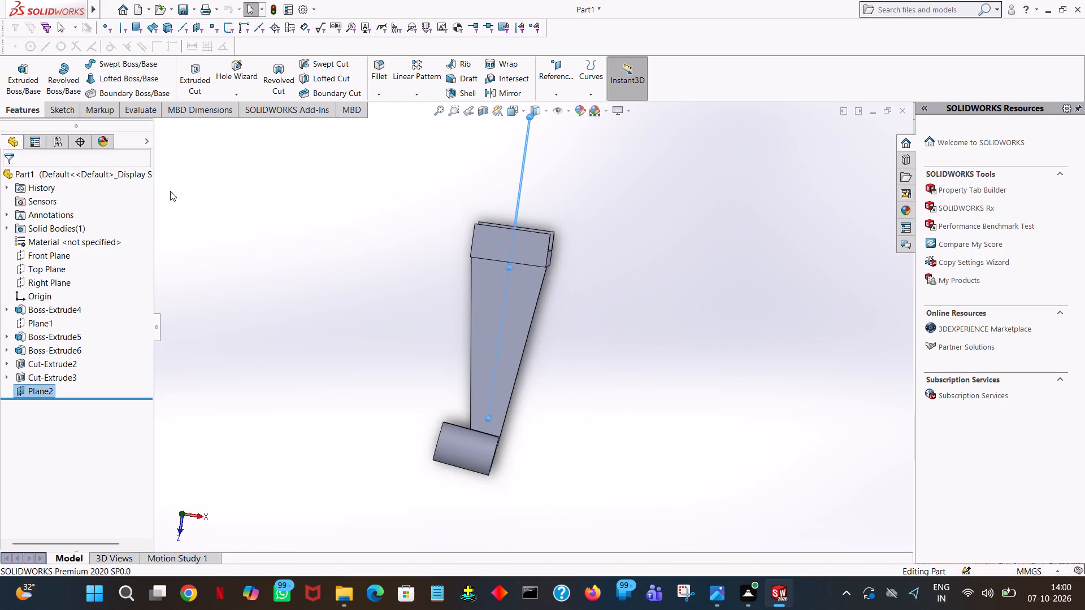
click(31, 391)
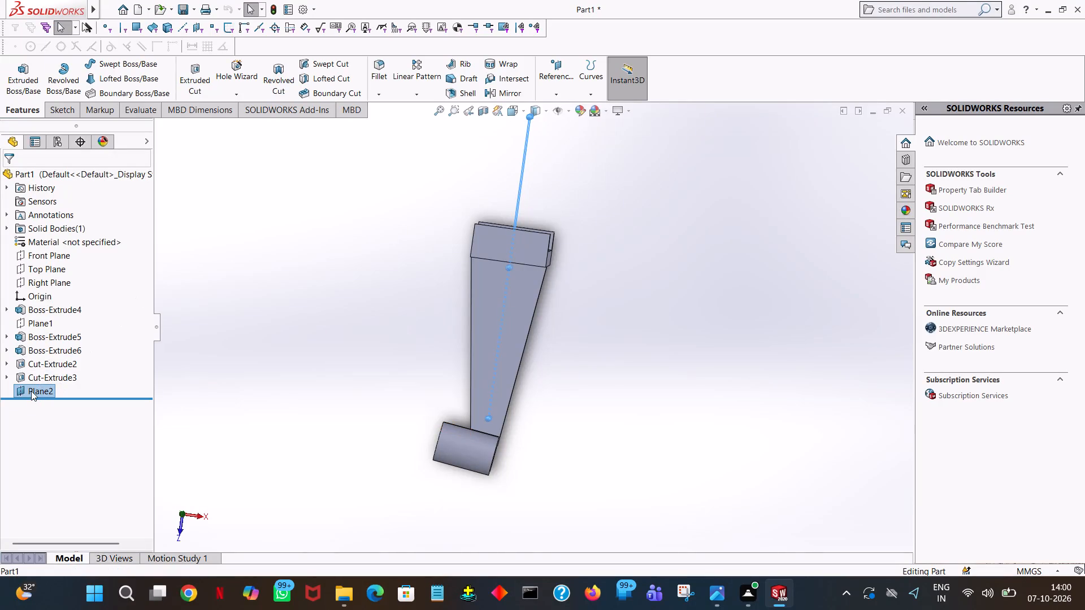
click(120, 456)
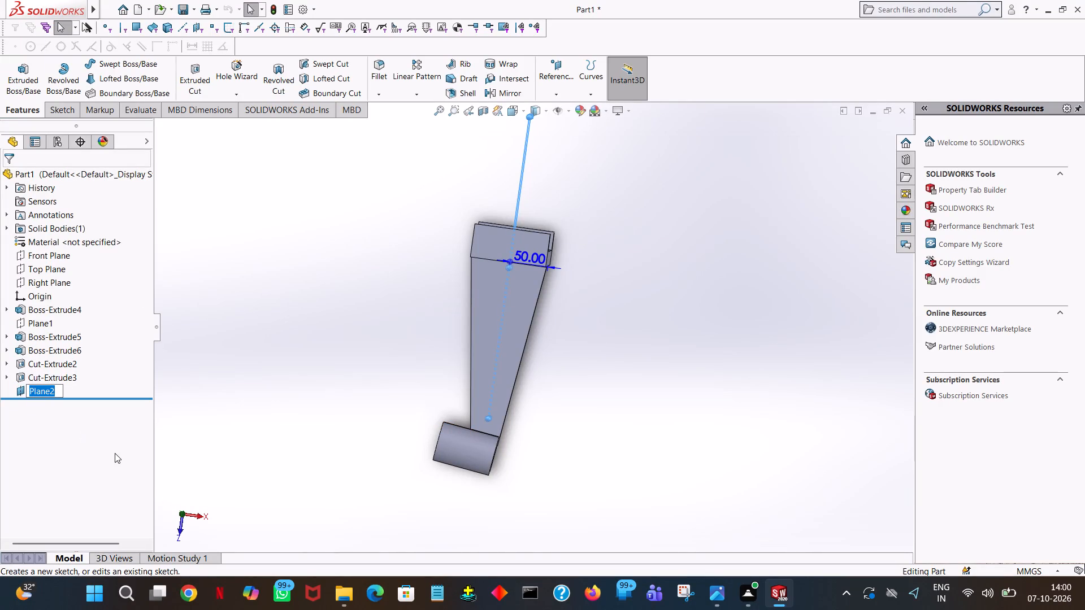
click(44, 386)
click(51, 371)
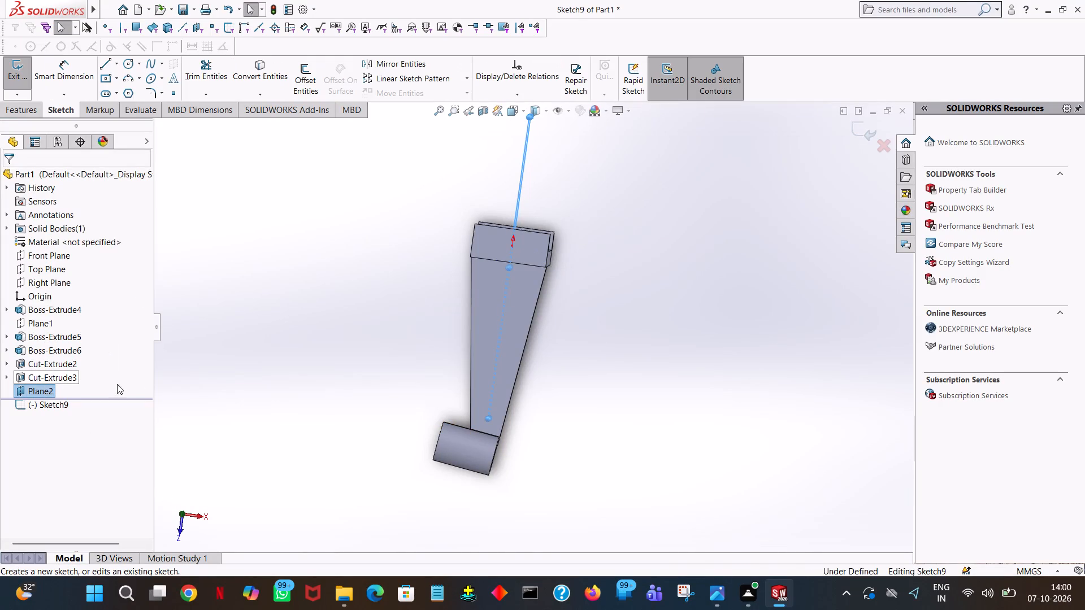
key(space)
click(140, 84)
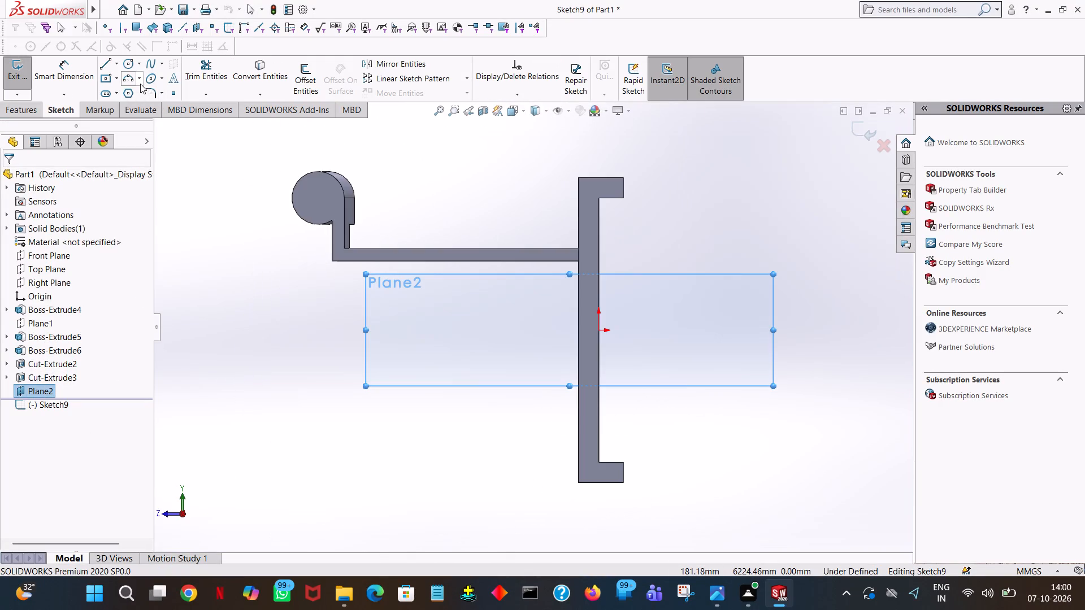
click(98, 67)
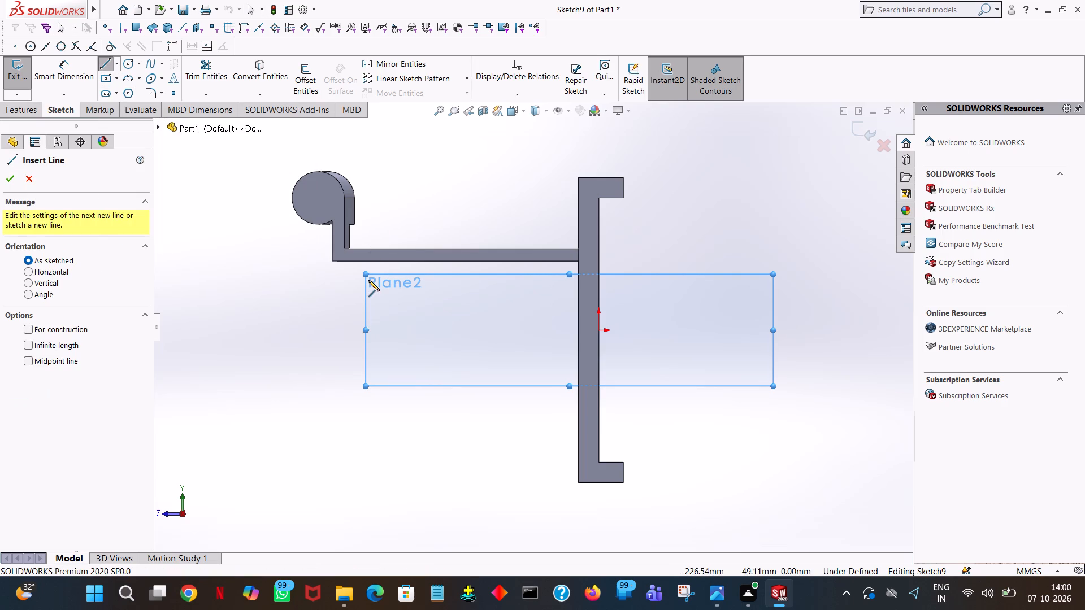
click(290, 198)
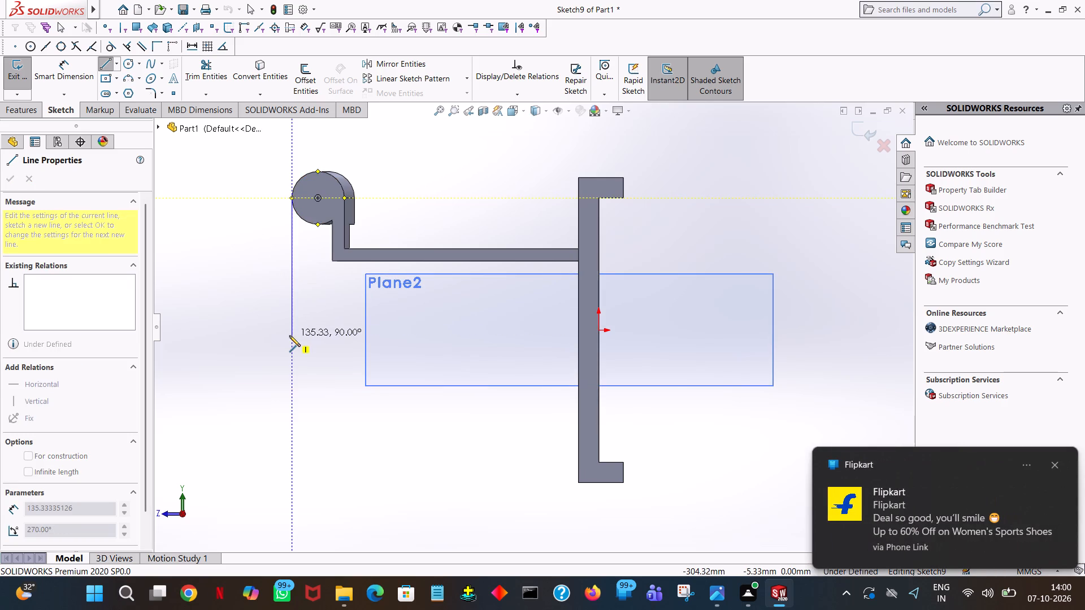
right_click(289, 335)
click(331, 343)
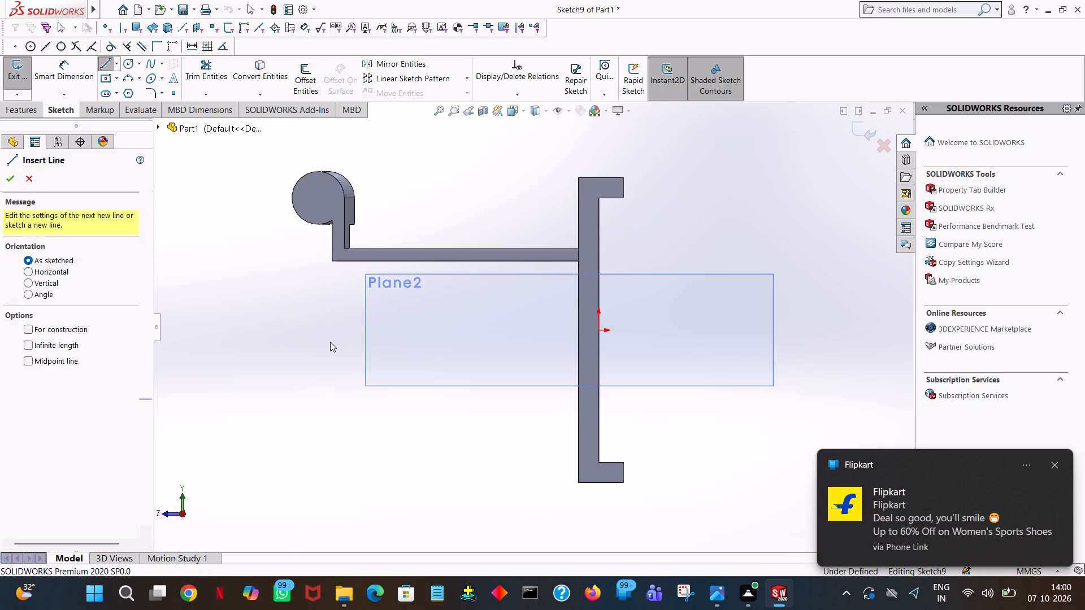
Sketch a 120 mm vertical line up the C-shaped body's outer face from its lower corner, plus a horizontal line about 312 mm long outward from its top.
click(109, 63)
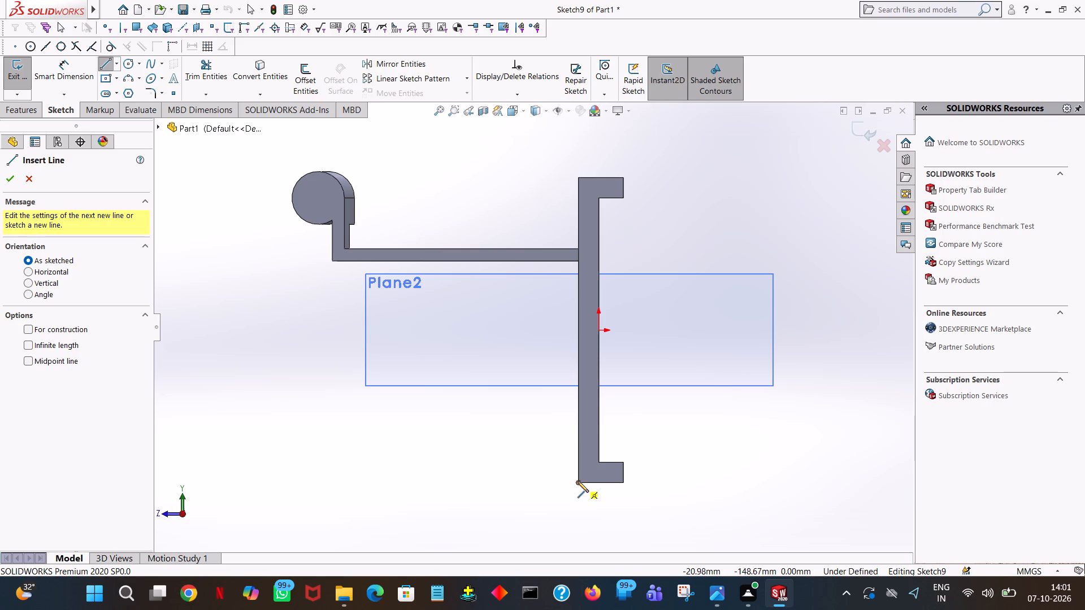
click(578, 481)
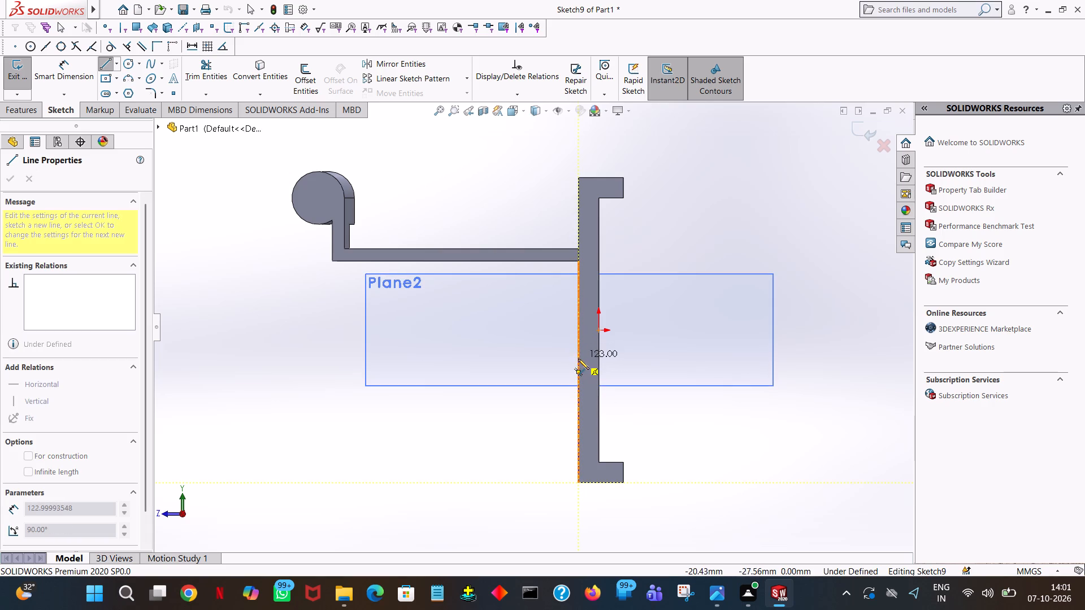
click(578, 356)
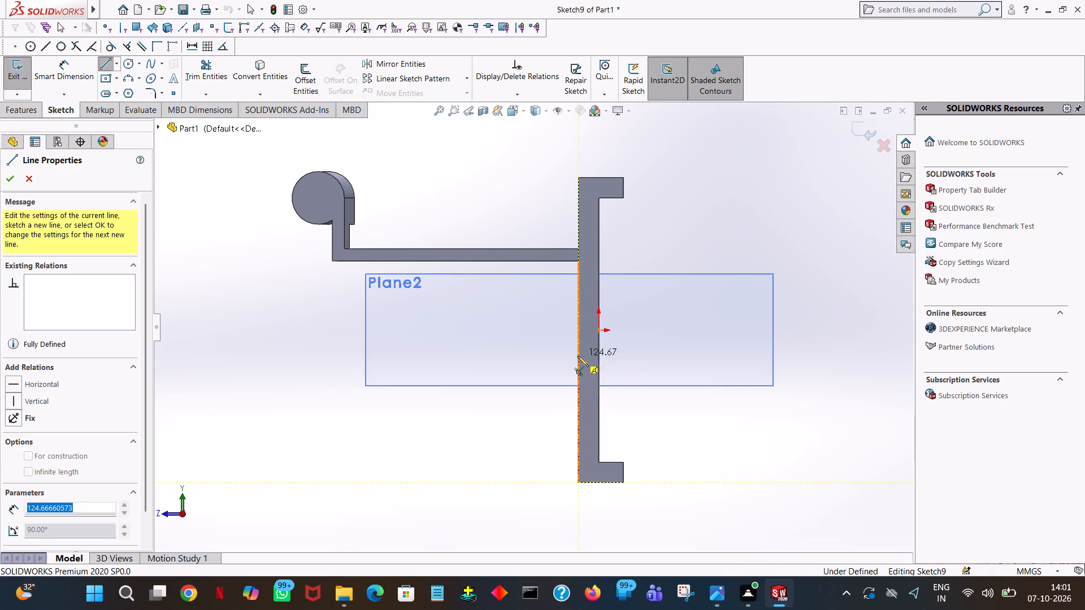
text(120)
key(Return)
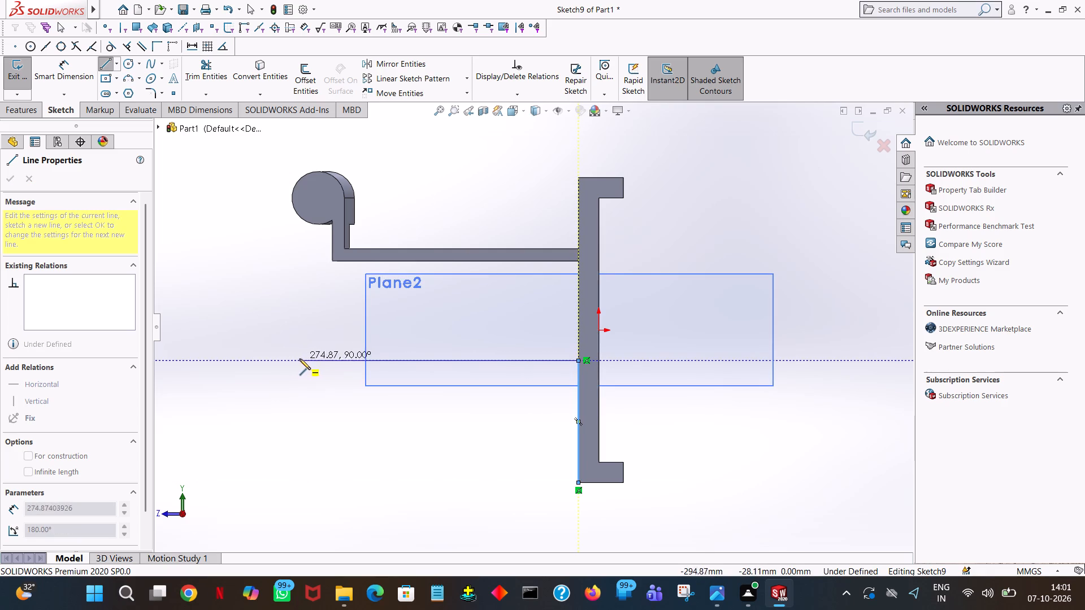
click(261, 359)
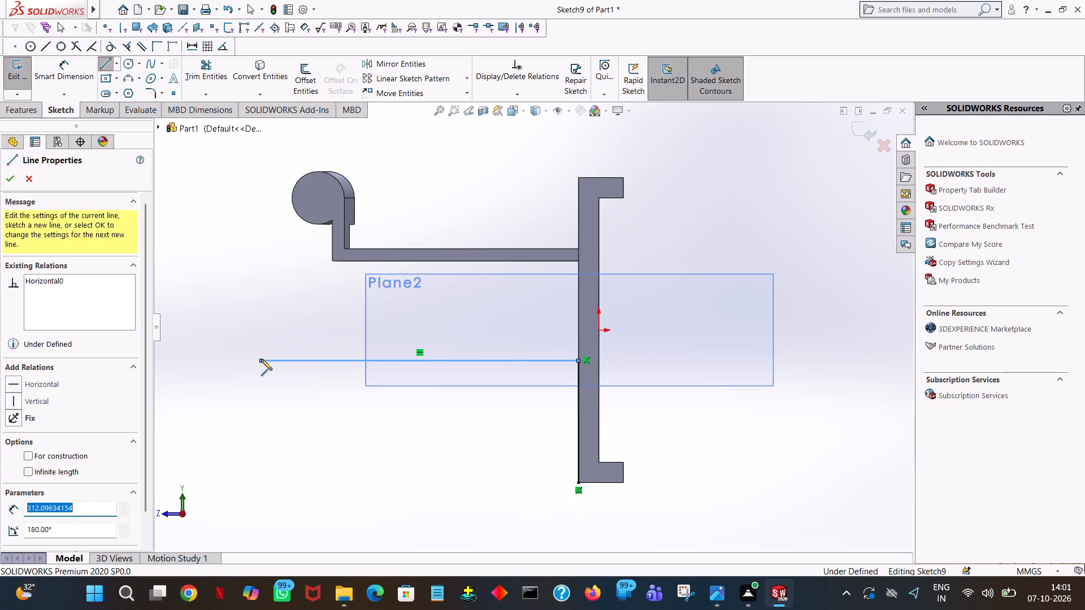
right_click(257, 196)
click(271, 207)
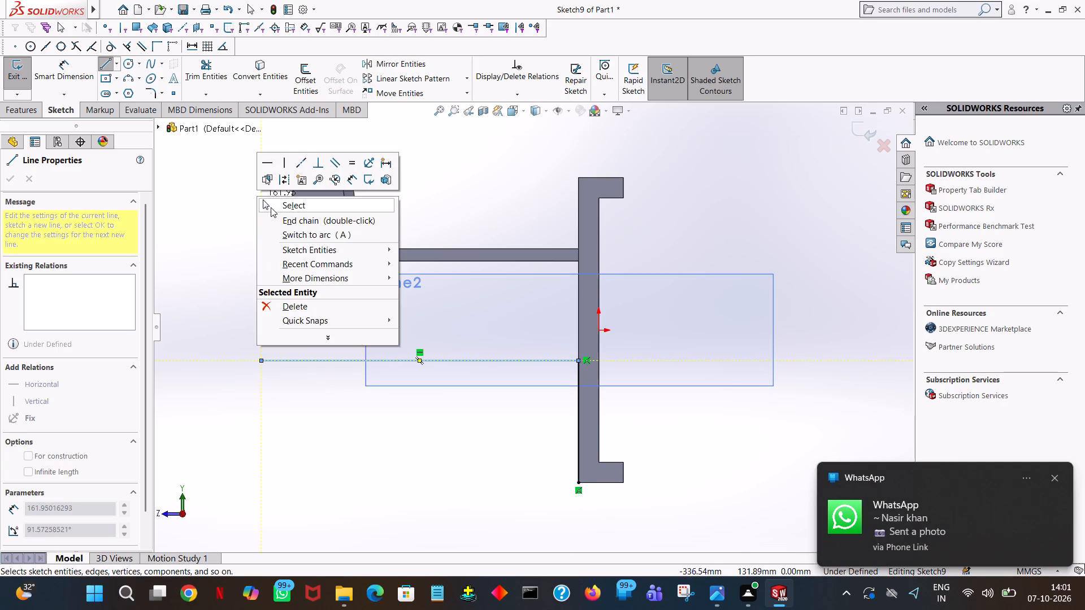
Sketch a vertical line about 160 mm long from the boss's outermost edge point down to the horizontal line.
click(108, 58)
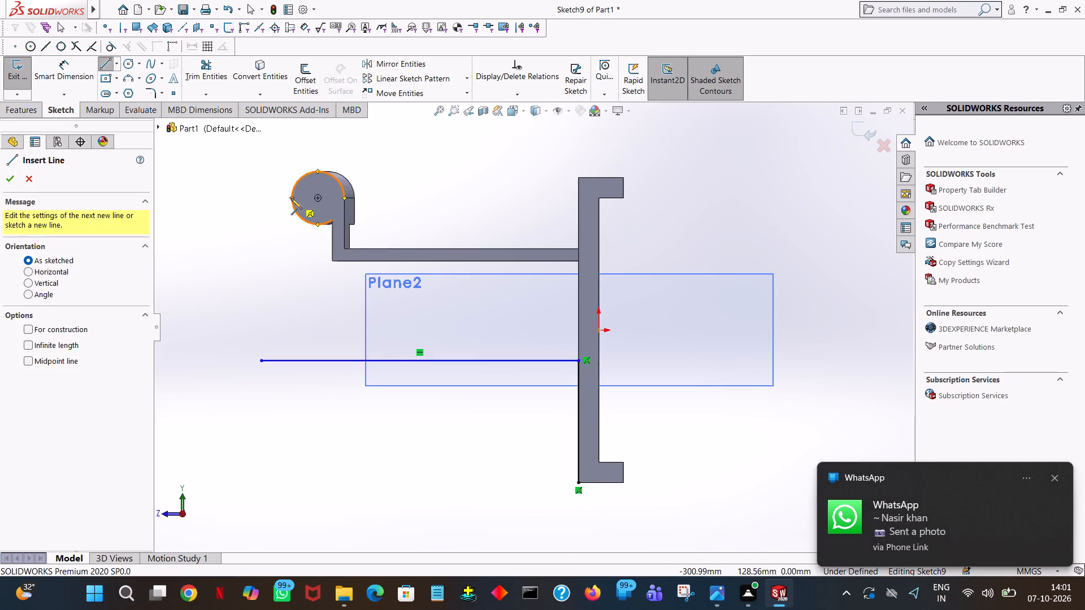
click(290, 198)
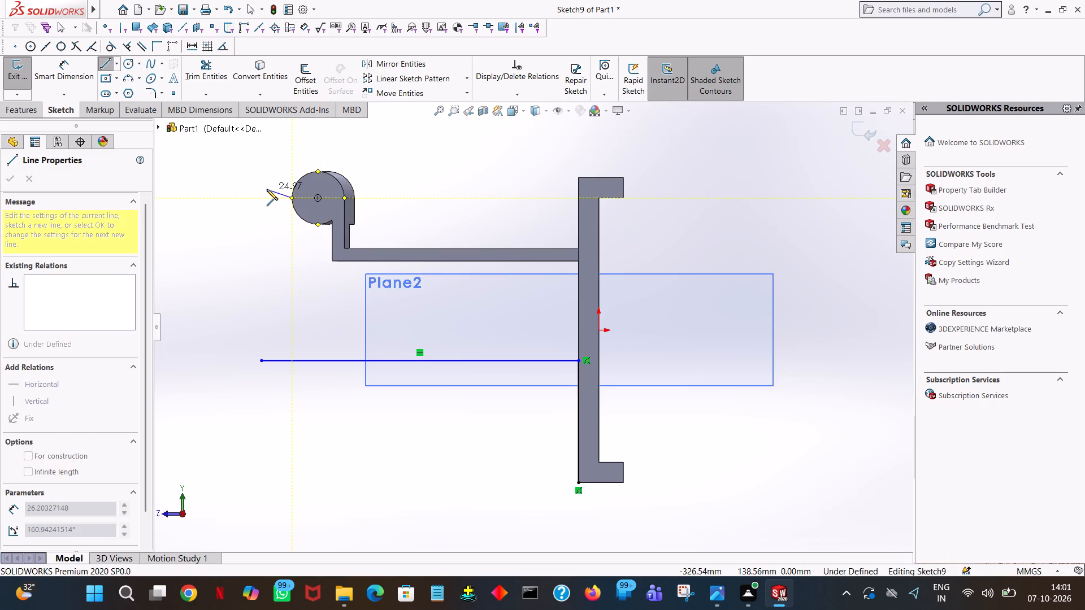
click(293, 359)
right_click(293, 359)
click(337, 368)
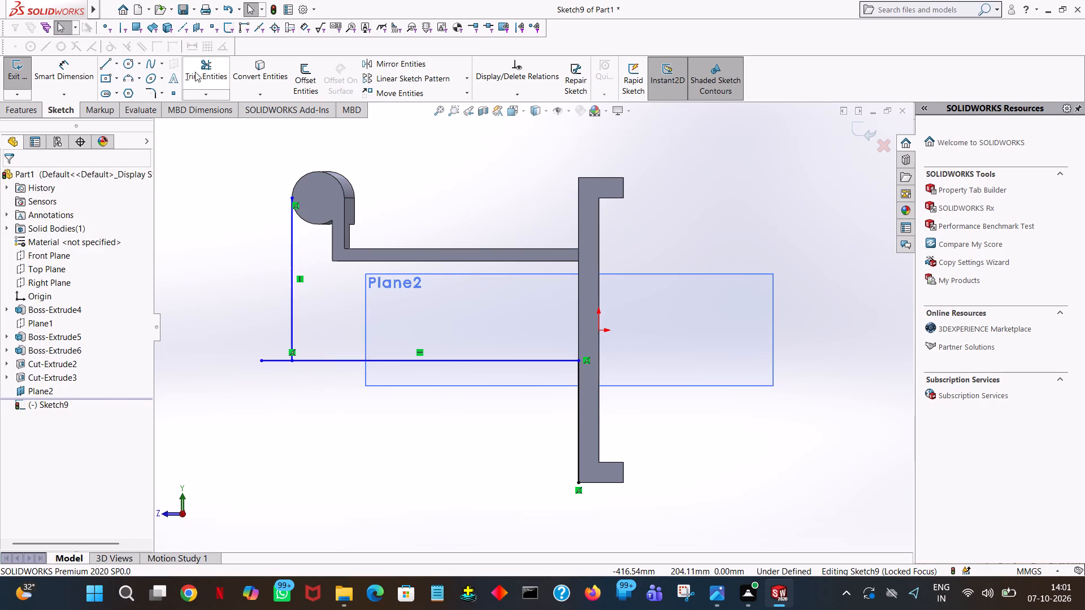
Trim the part of the horizontal line that overhangs beyond the vertical line below the boss.
click(198, 73)
click(271, 359)
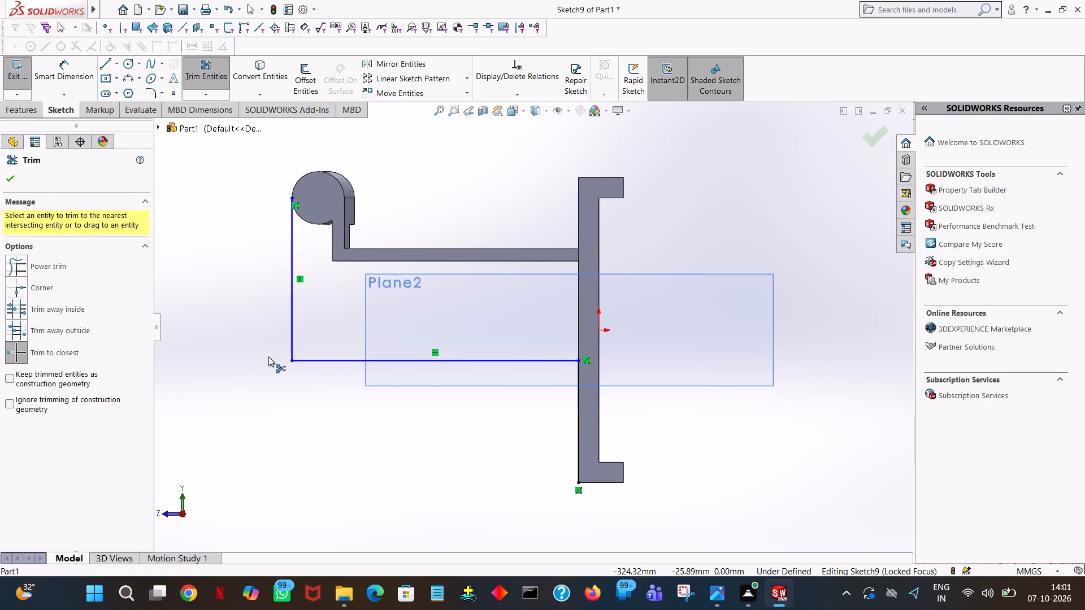
click(8, 181)
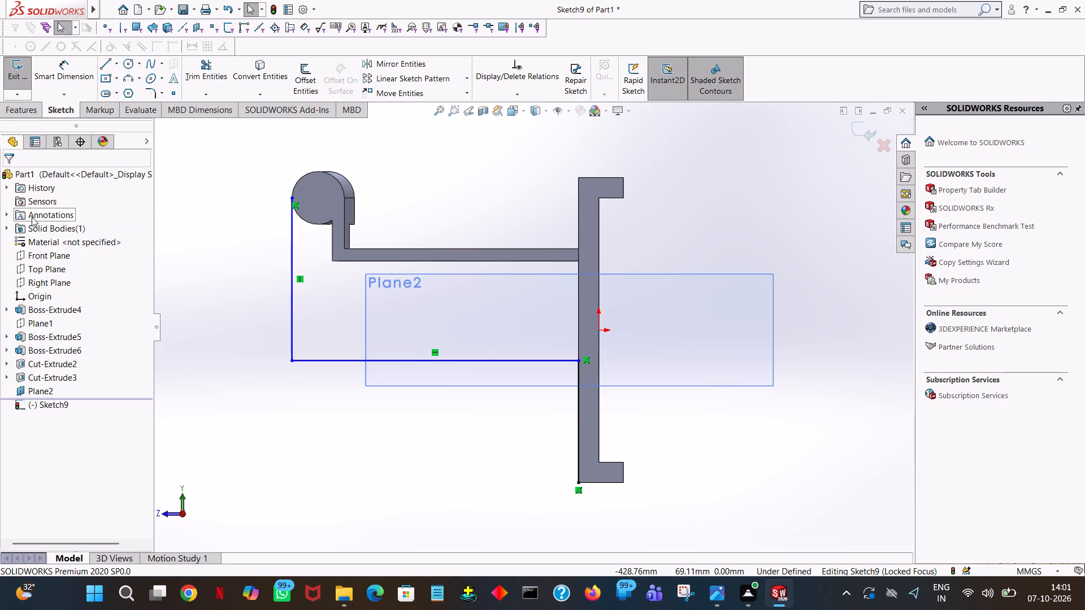
Round the sketch corner below the boss with a 70 mm sketch fillet.
click(154, 93)
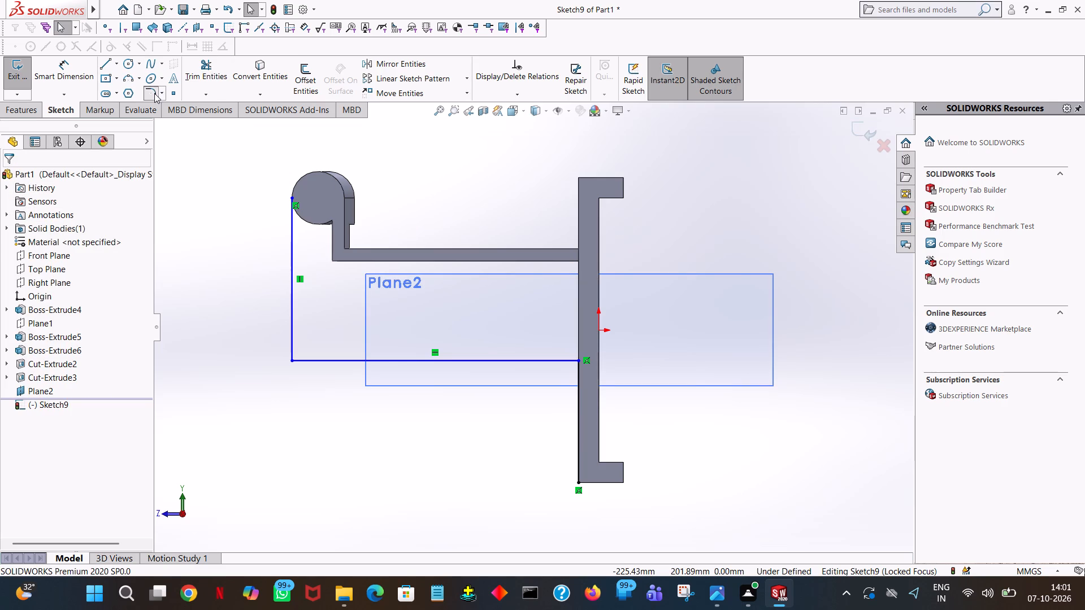
key(7)
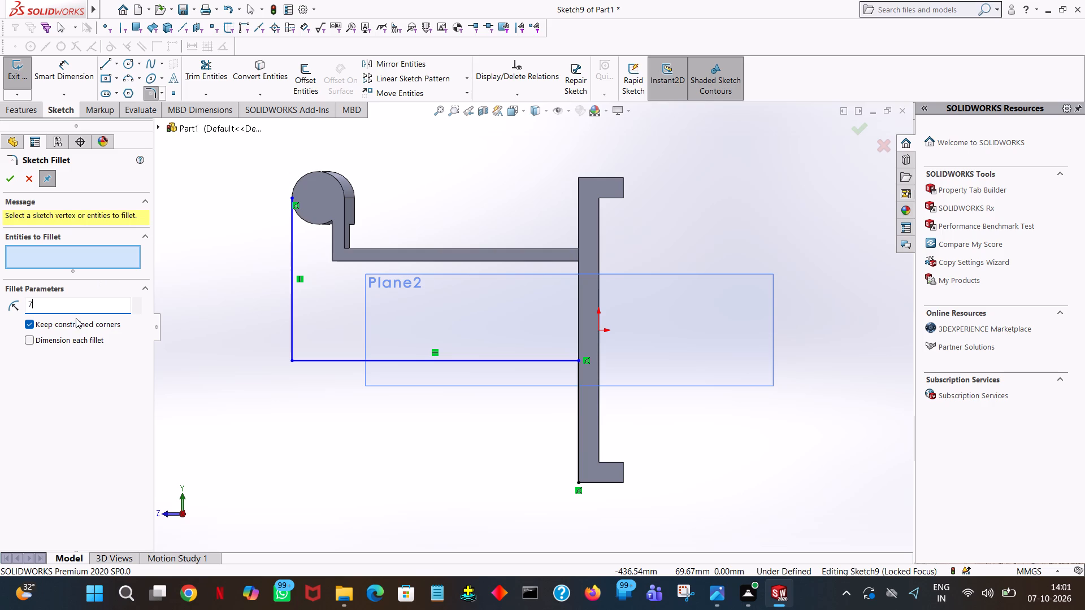
key(0)
click(188, 309)
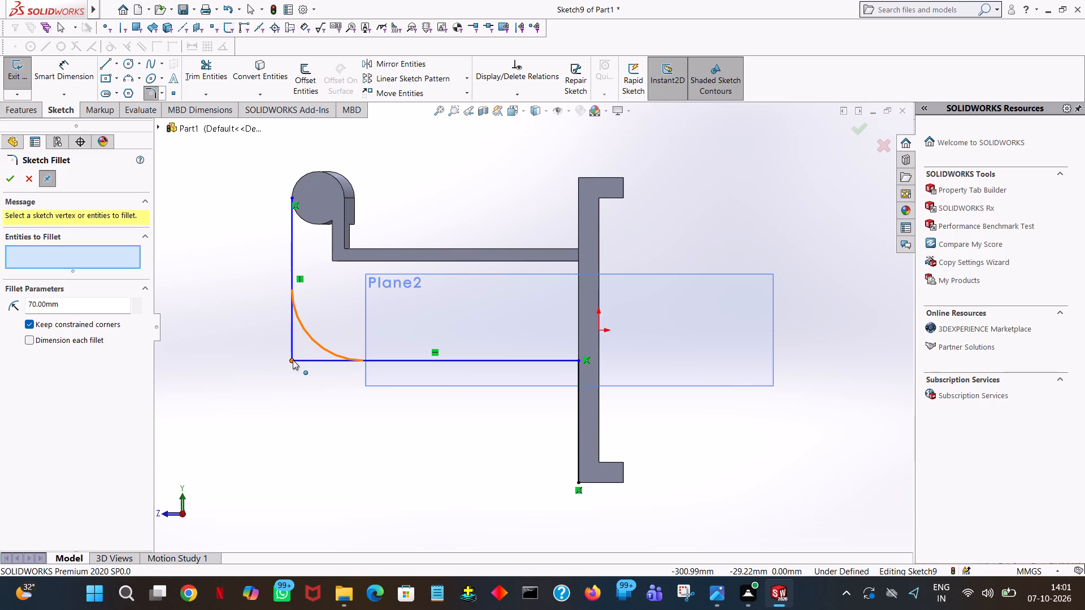
click(293, 360)
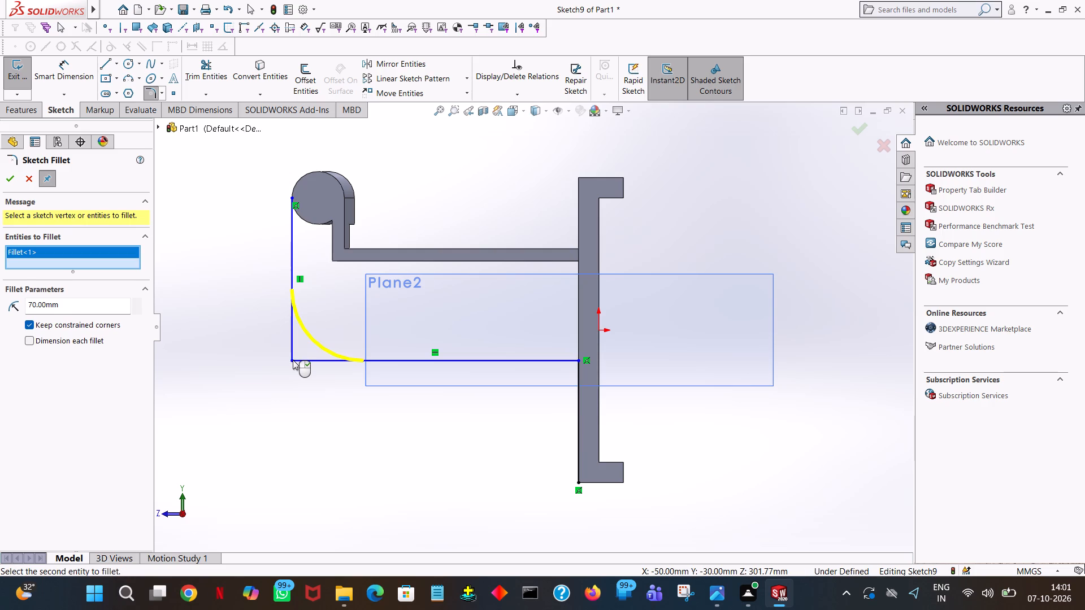
click(10, 175)
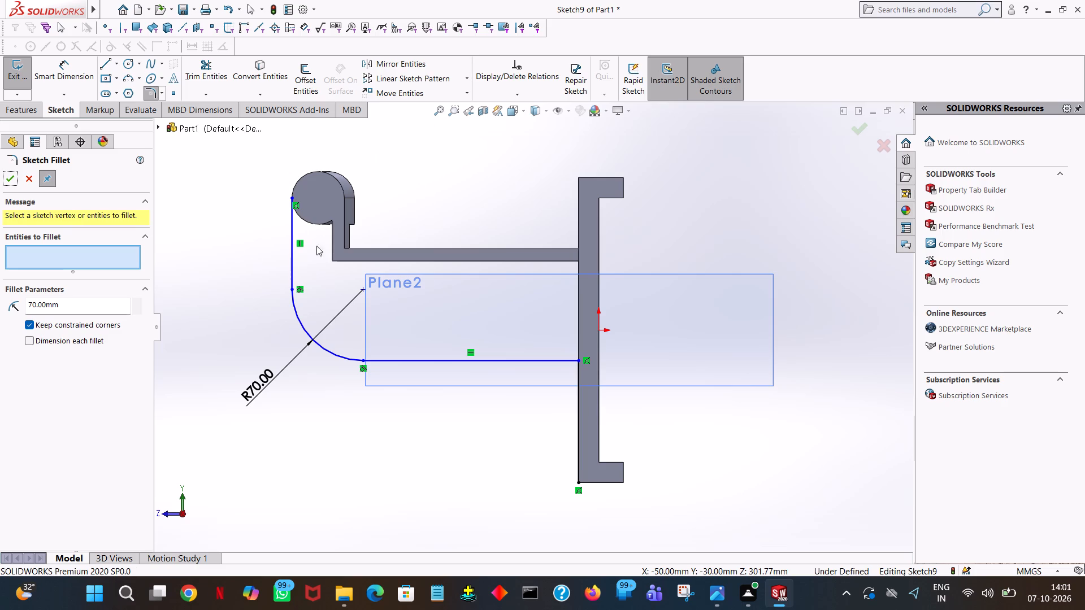
click(9, 180)
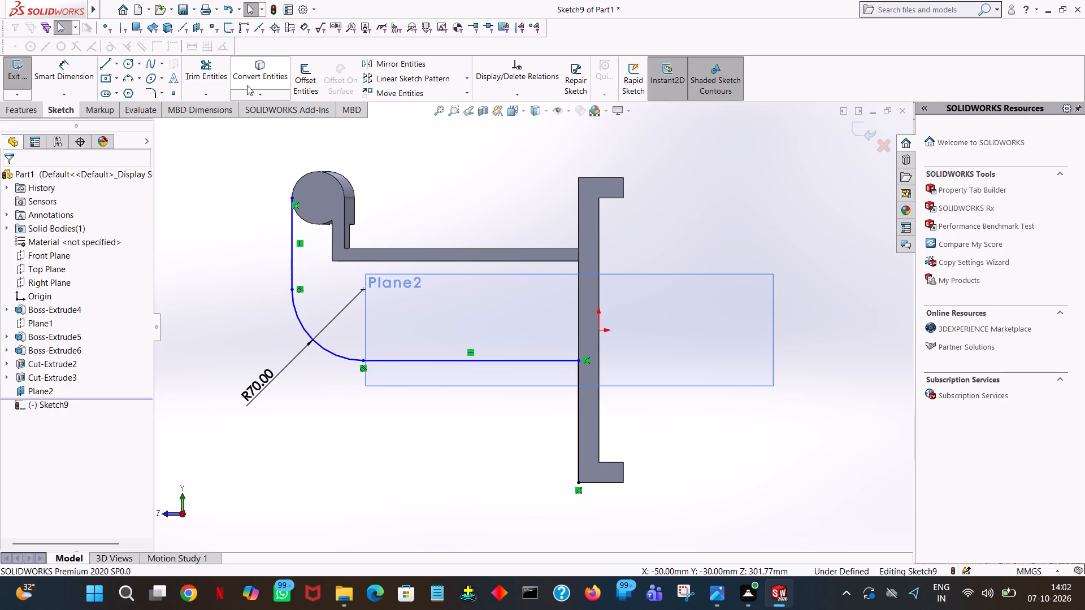
Trim away the vertical line on the body's outer face and redraw it 120 mm down from the horizontal line's end to the body's lower corner.
click(203, 81)
click(579, 431)
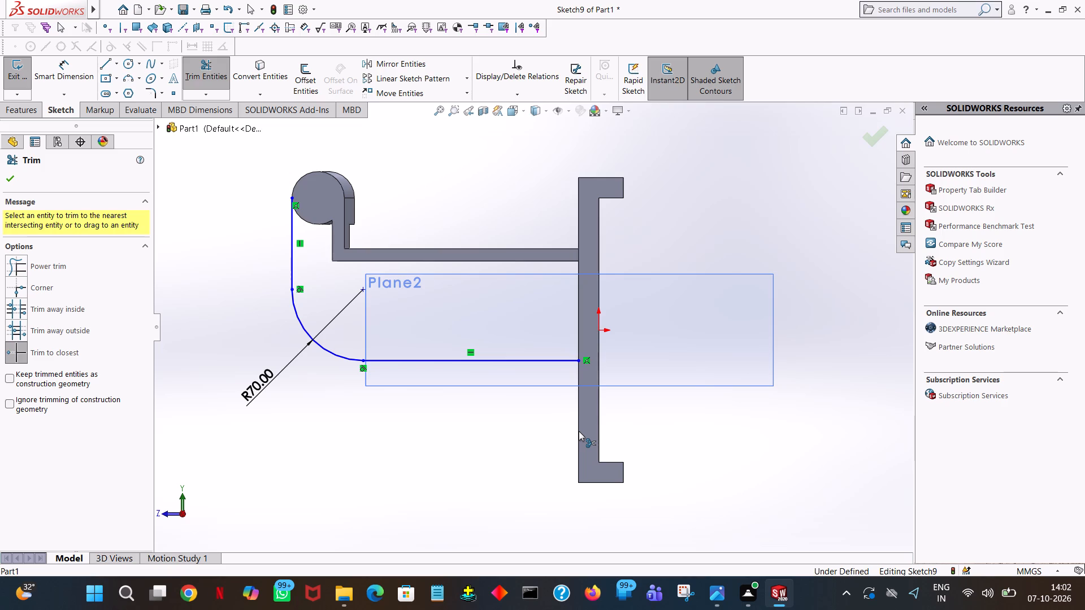
click(101, 62)
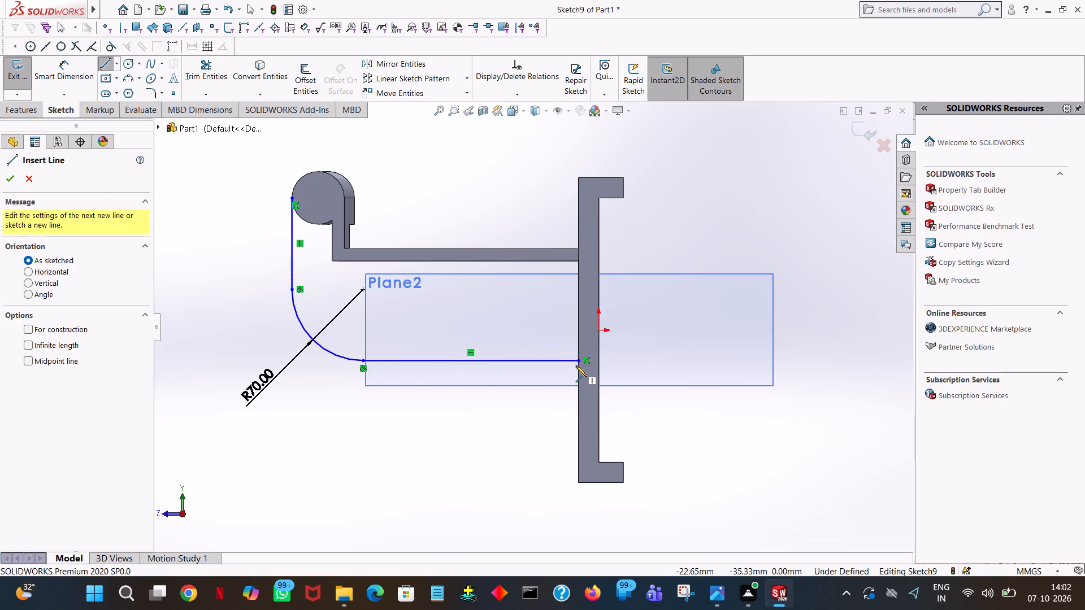
click(576, 361)
click(575, 482)
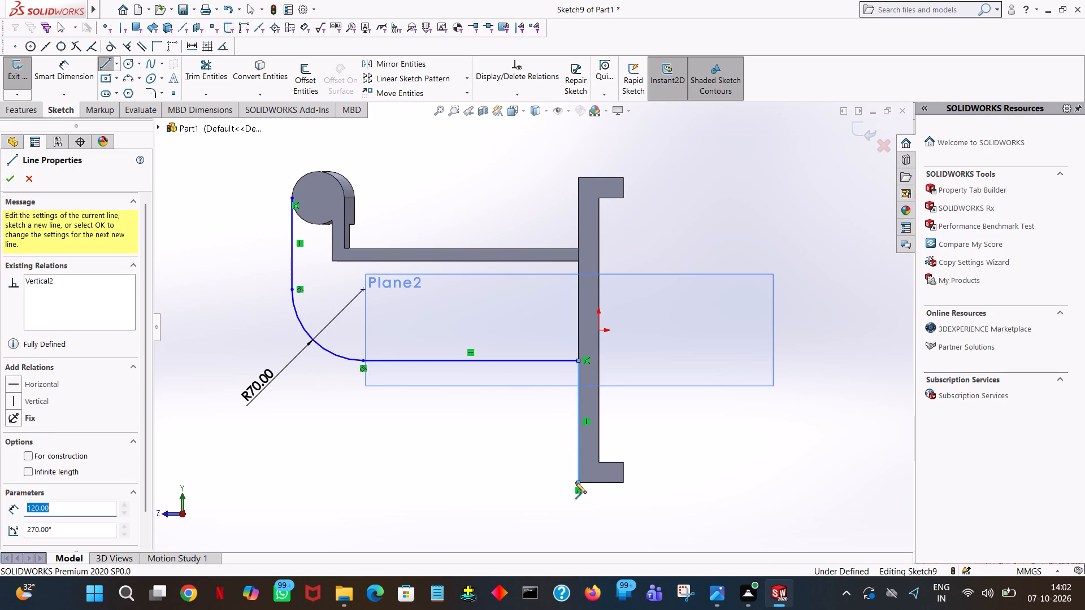
right_click(575, 482)
click(612, 478)
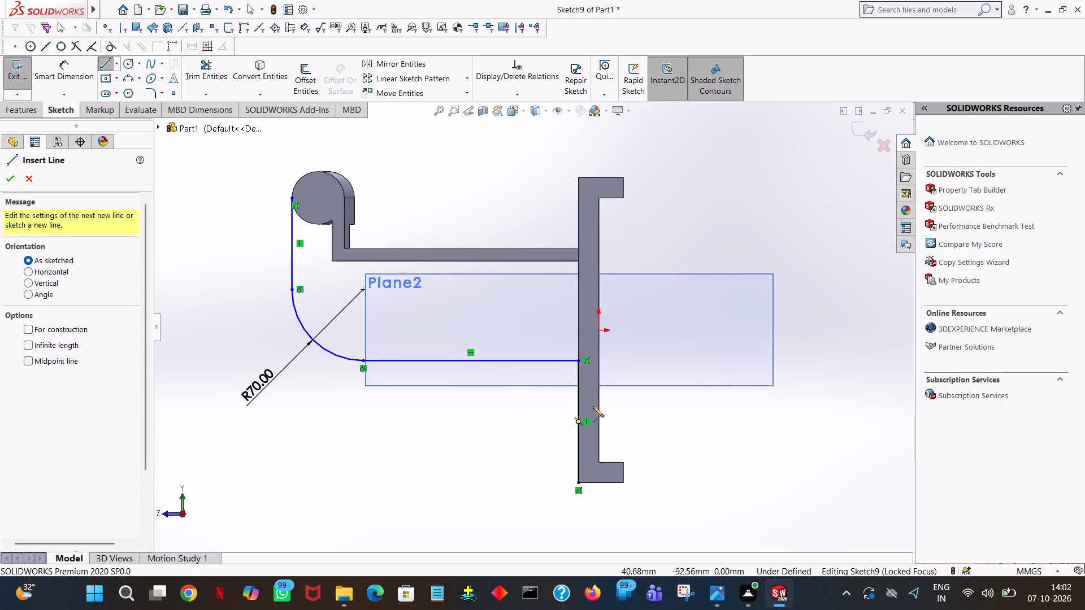
click(12, 173)
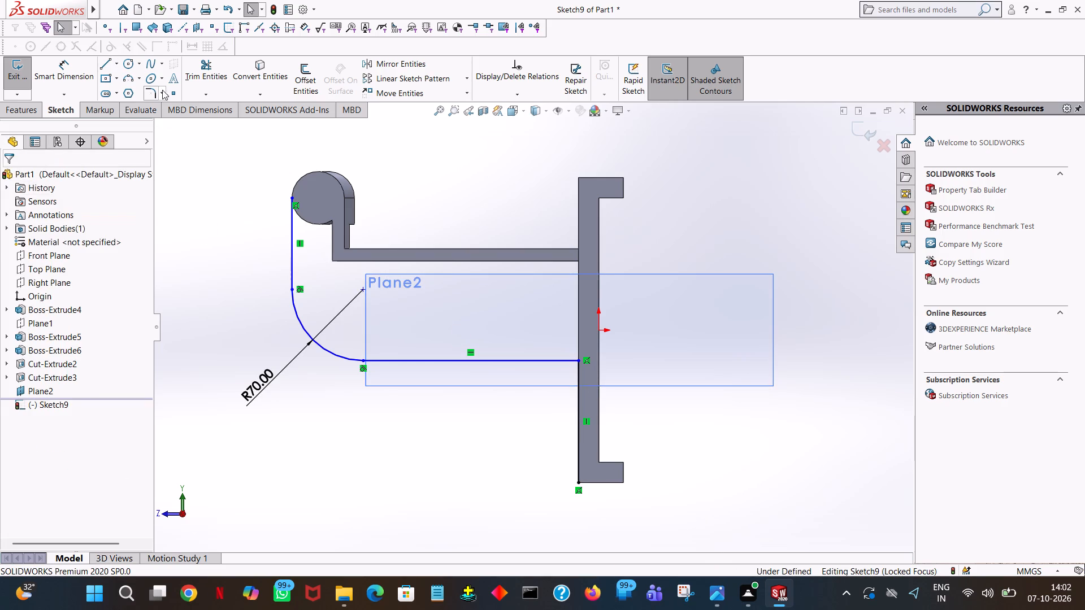
Add a 70 mm sketch fillet where the horizontal line meets the vertical line on the body's outer face.
click(149, 96)
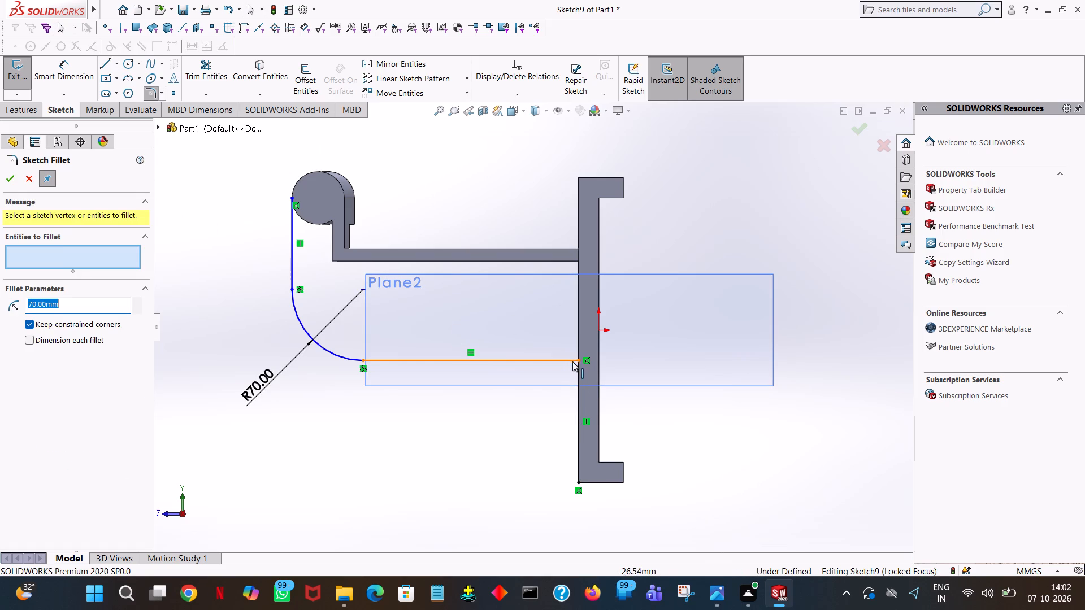
click(578, 362)
click(8, 178)
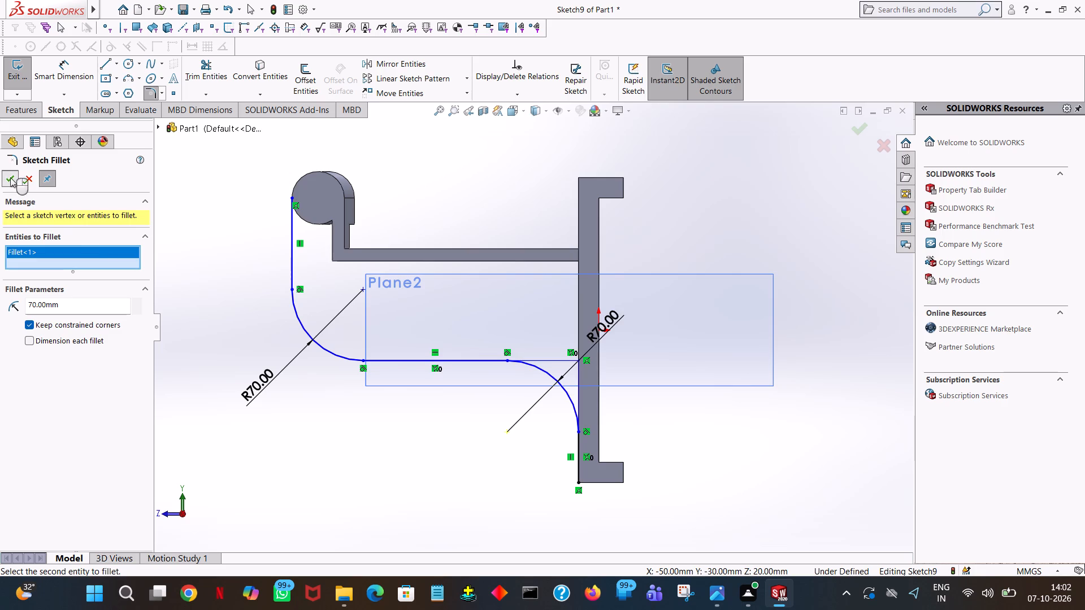
click(394, 166)
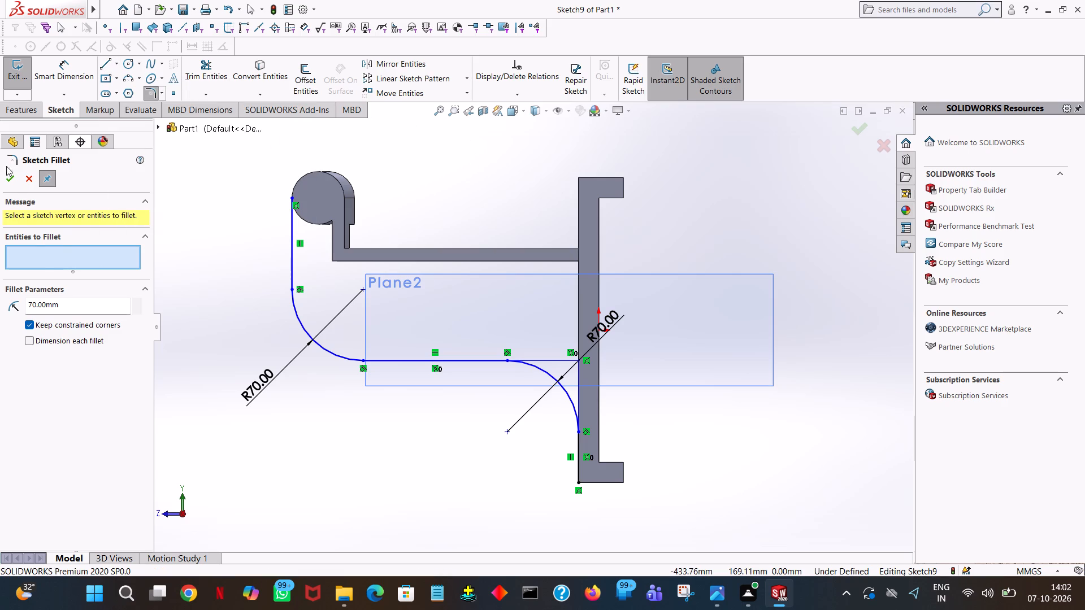
click(10, 180)
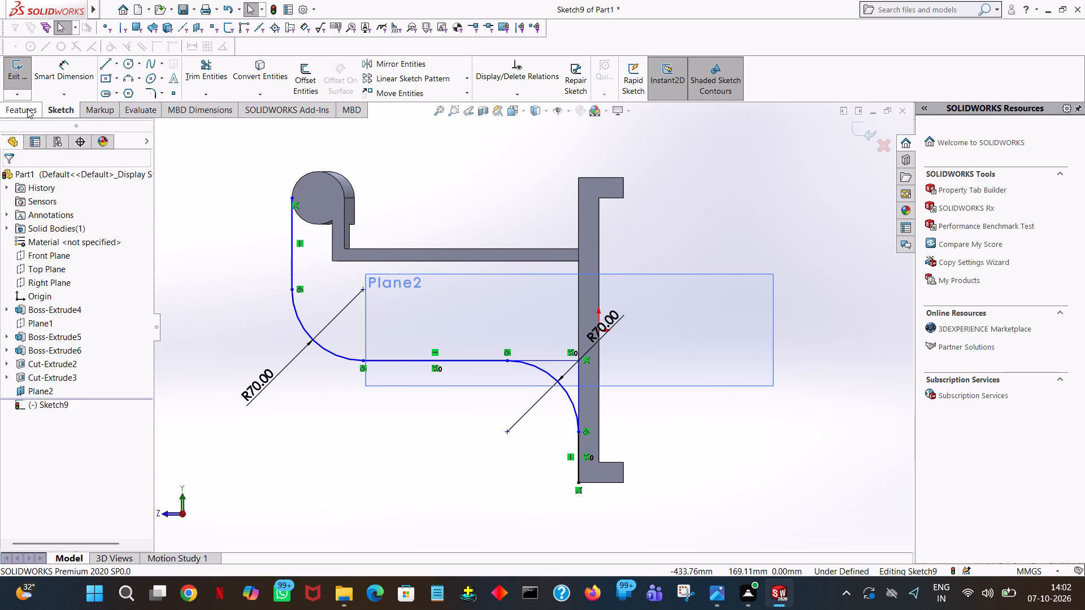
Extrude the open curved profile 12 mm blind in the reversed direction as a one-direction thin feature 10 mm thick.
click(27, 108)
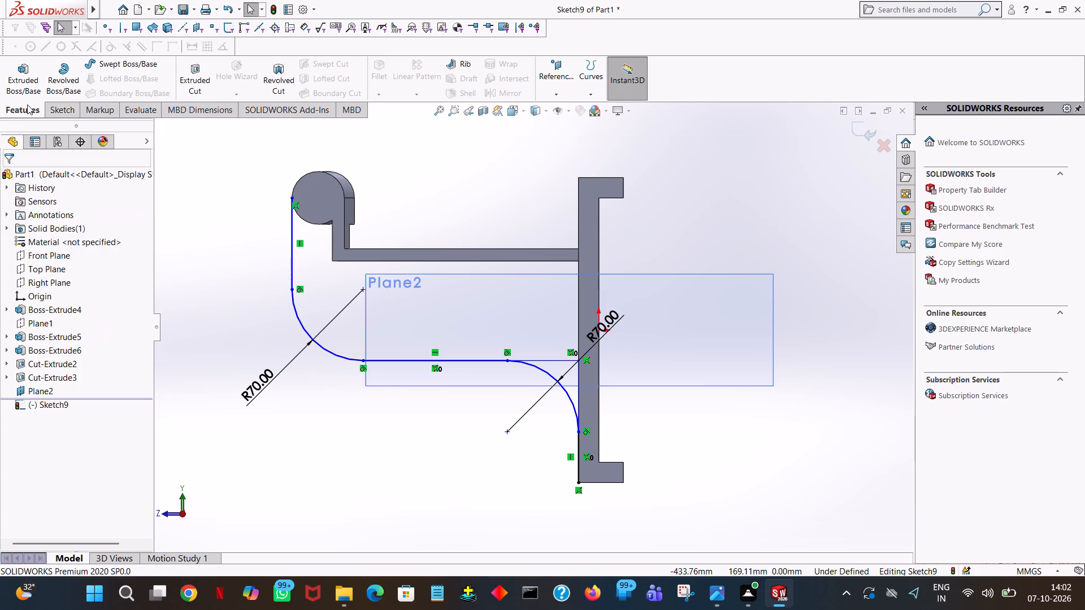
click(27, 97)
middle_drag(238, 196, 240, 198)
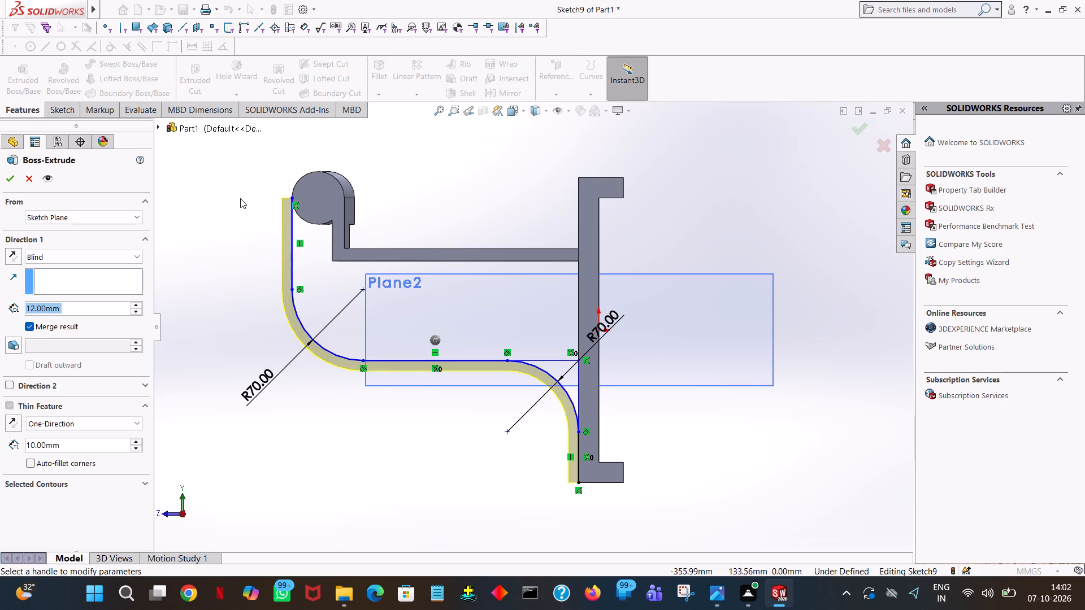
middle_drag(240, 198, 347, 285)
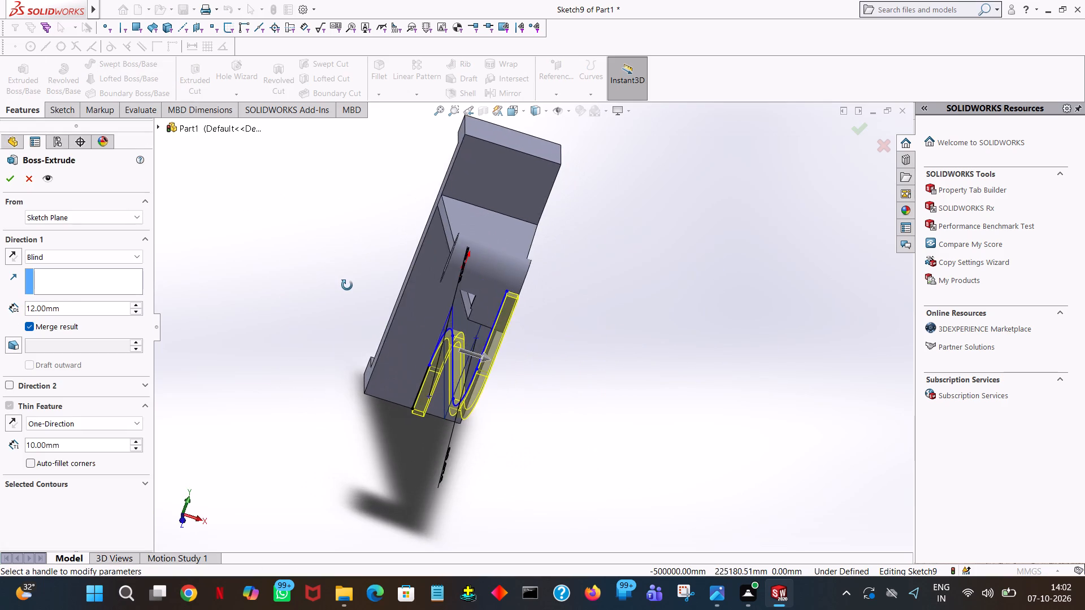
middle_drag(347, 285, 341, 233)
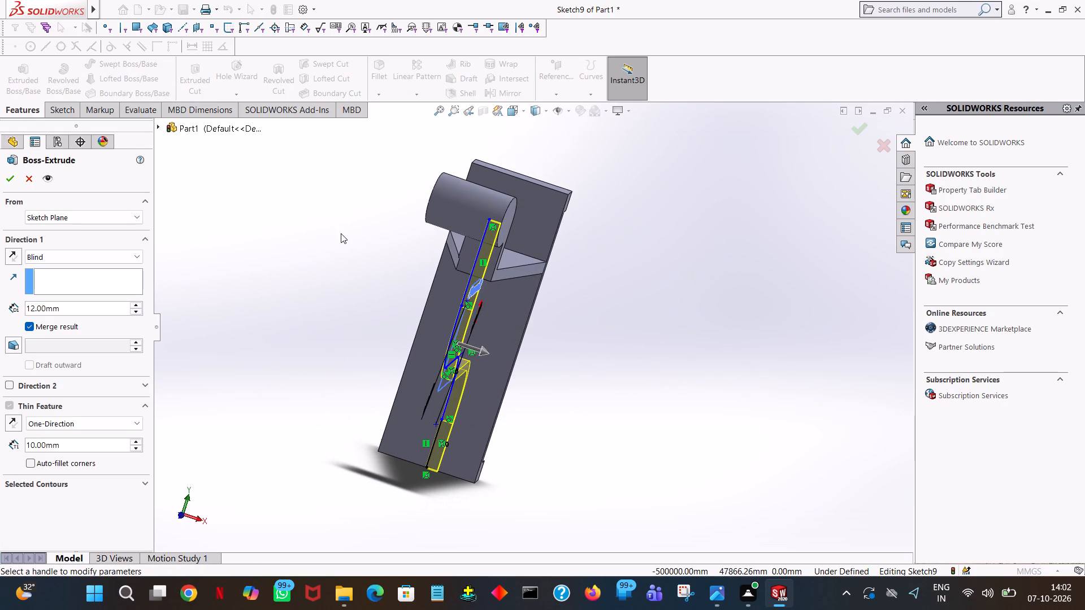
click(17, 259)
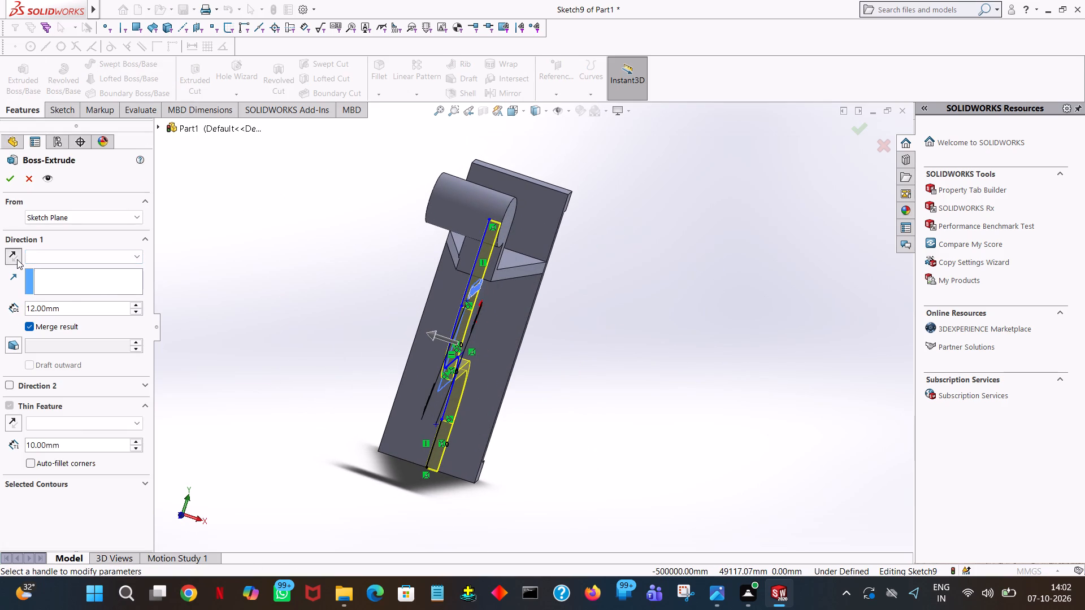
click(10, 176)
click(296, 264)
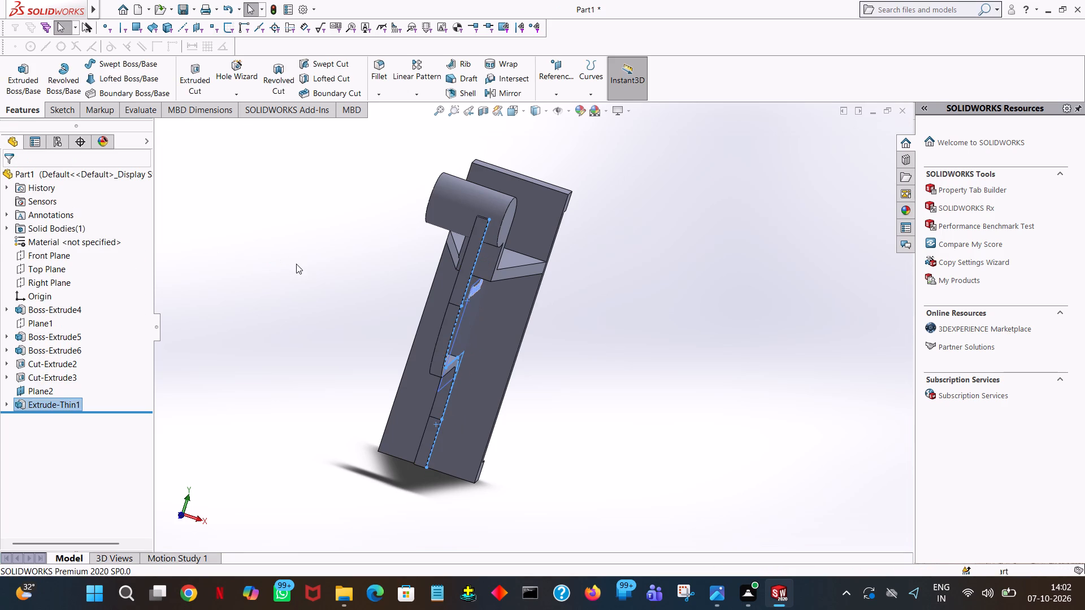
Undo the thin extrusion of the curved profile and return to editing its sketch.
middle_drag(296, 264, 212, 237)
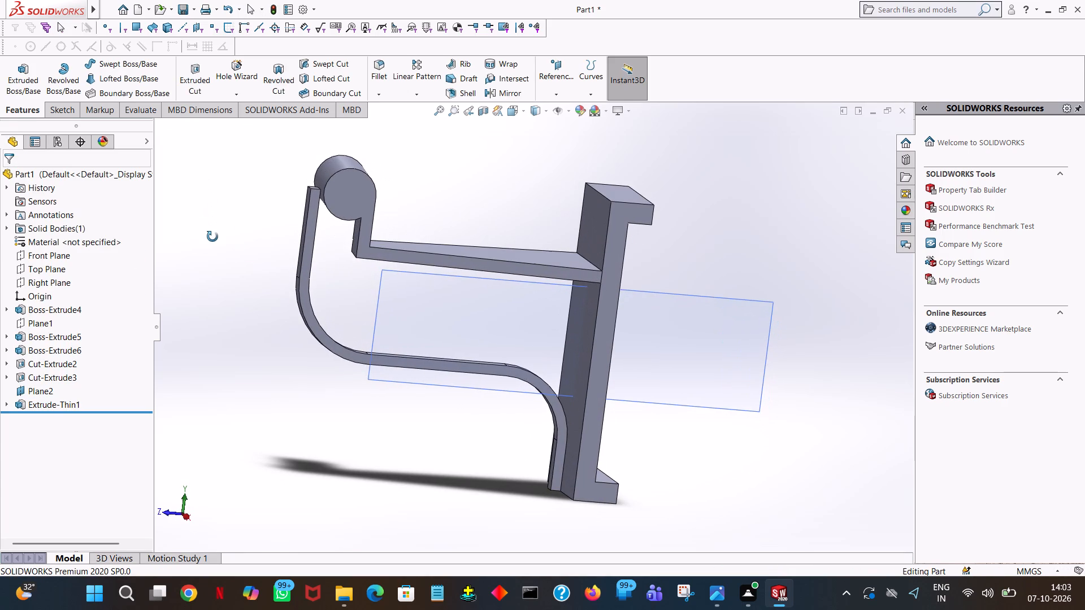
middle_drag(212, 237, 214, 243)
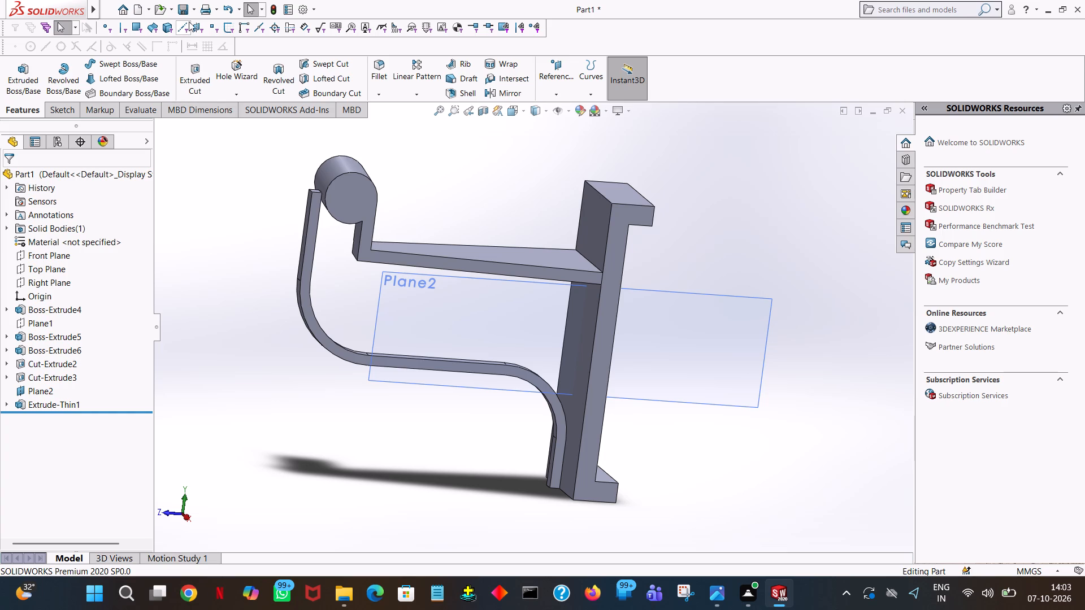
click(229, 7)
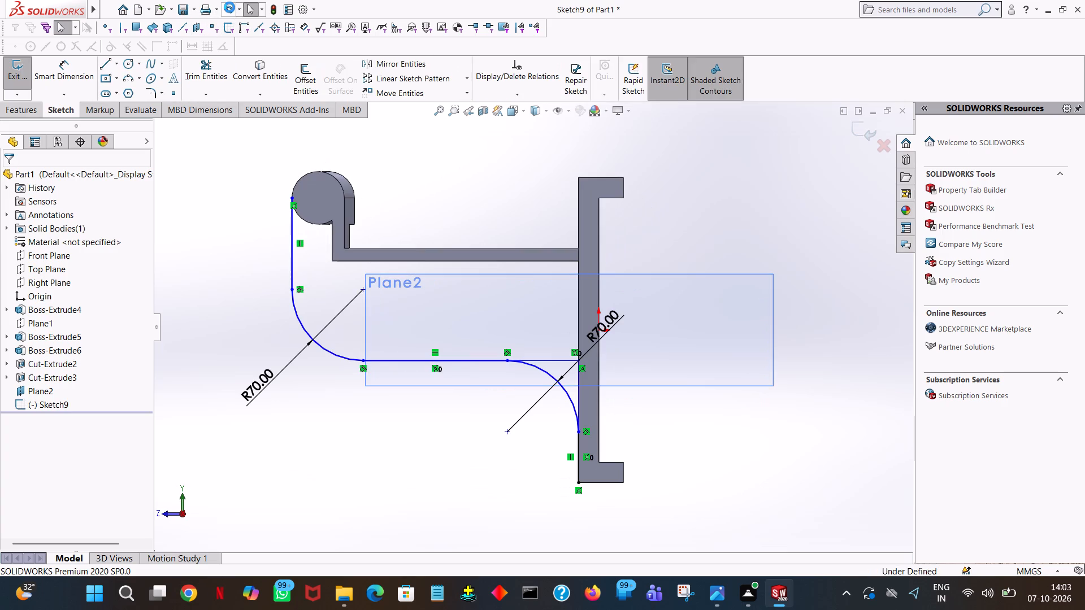
Draw connected lines from the lower fillet's end: about 162 mm up the body face, 242 mm along the arm's underside, 40 mm up to the boss.
click(106, 65)
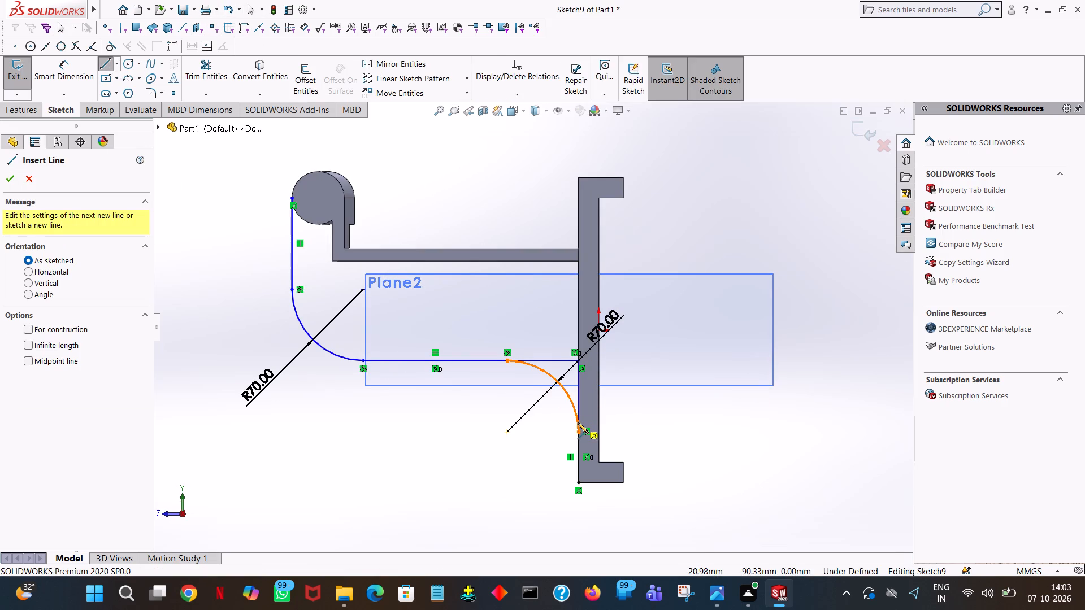
click(578, 431)
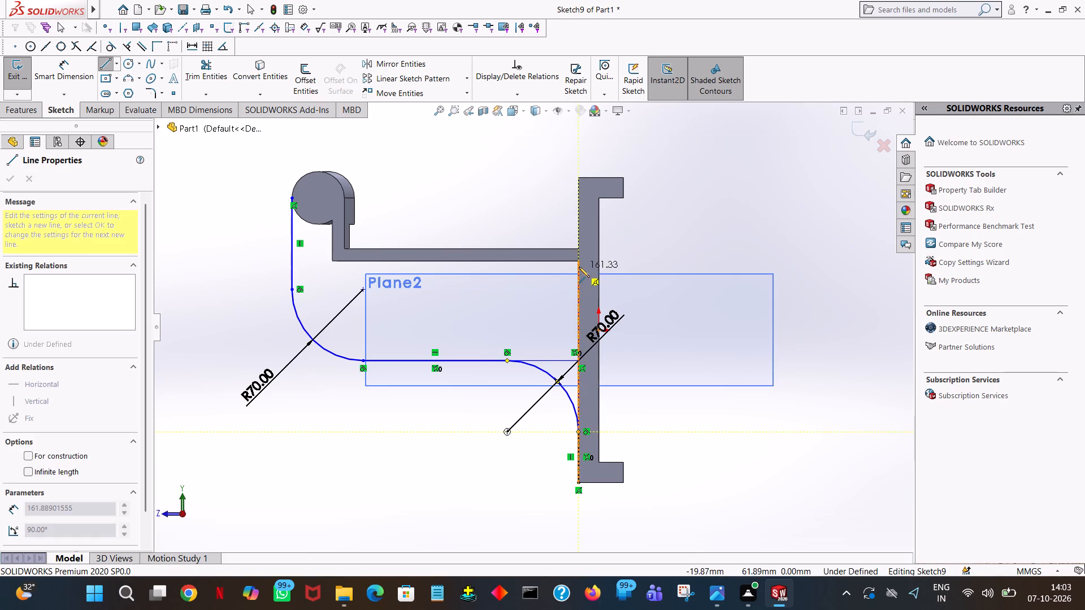
click(579, 261)
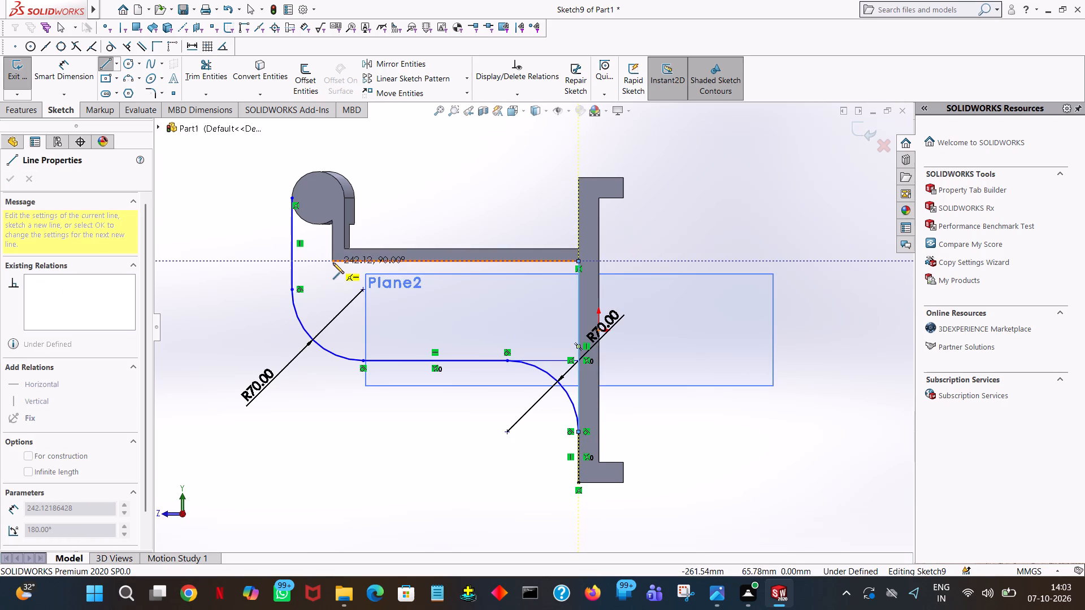
click(332, 261)
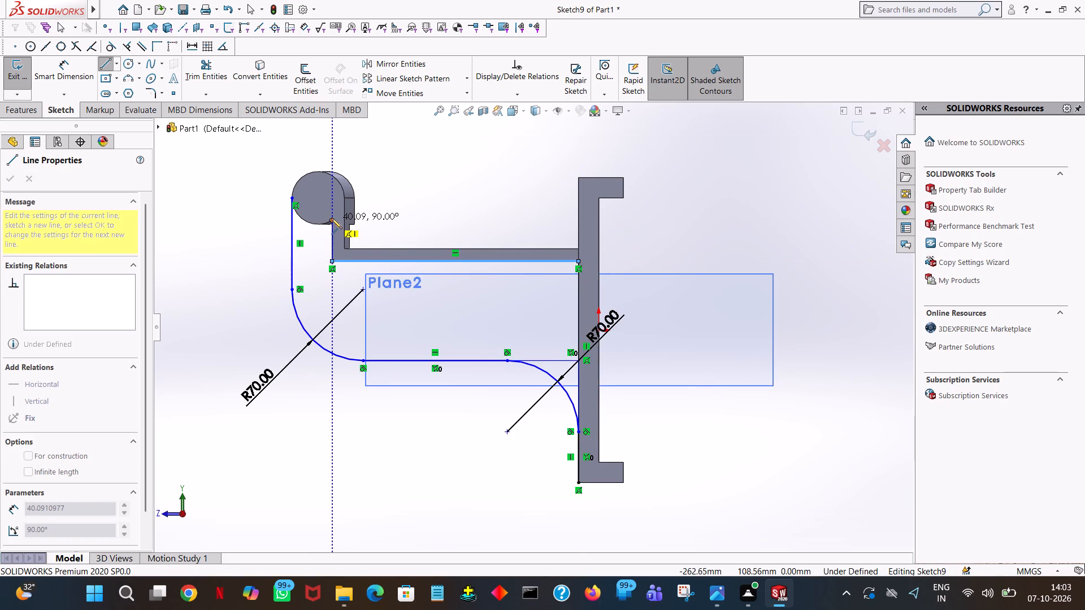
click(332, 221)
right_click(332, 221)
click(349, 228)
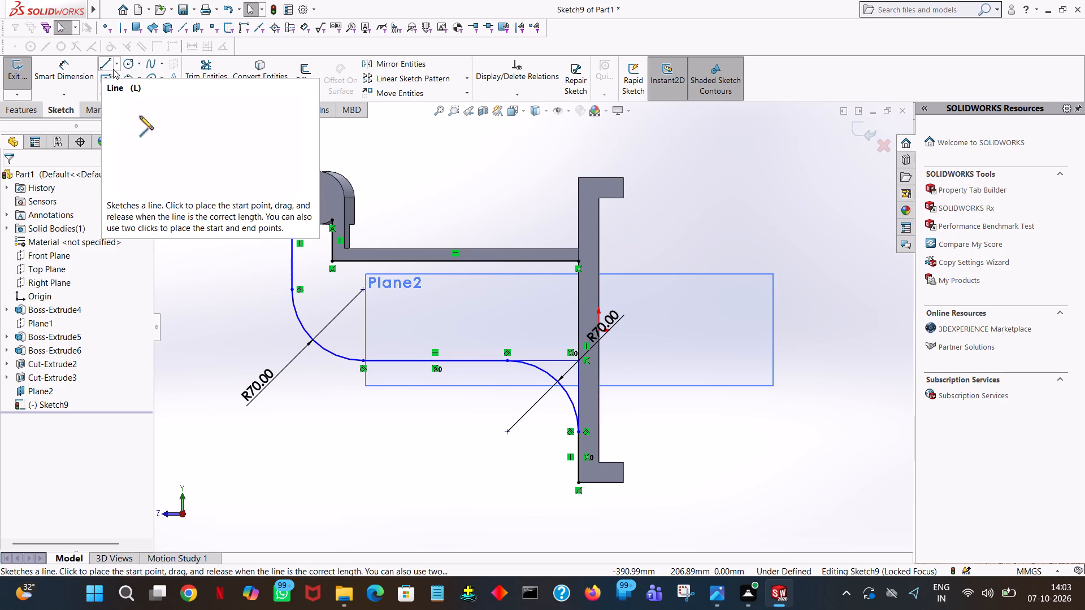
Sketch a circle of about 26 mm radius centred on the boss, following its outer edge.
click(131, 63)
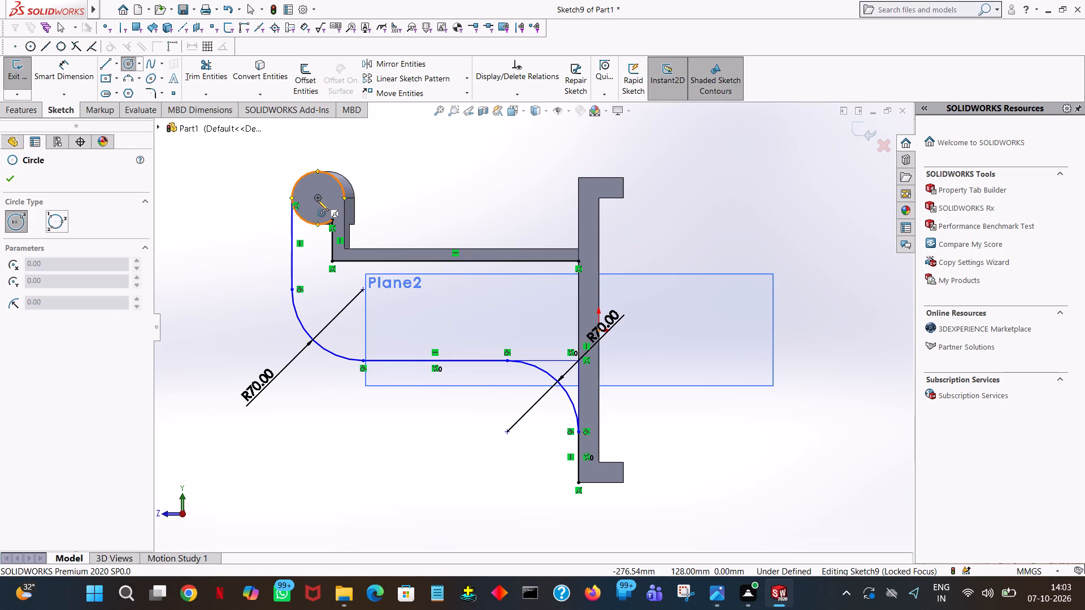
click(318, 199)
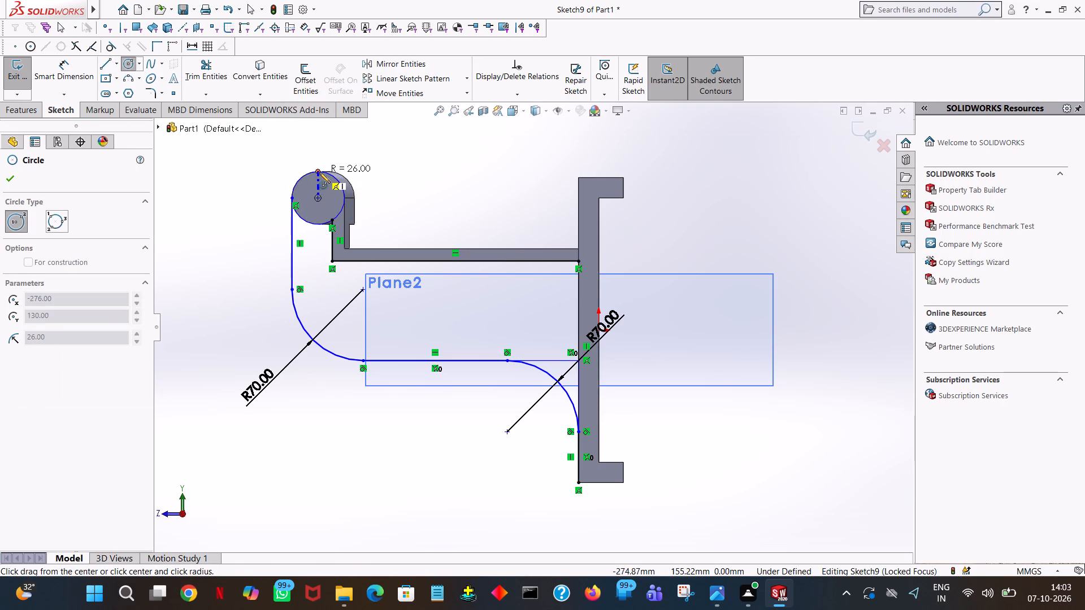
click(328, 175)
right_click(328, 175)
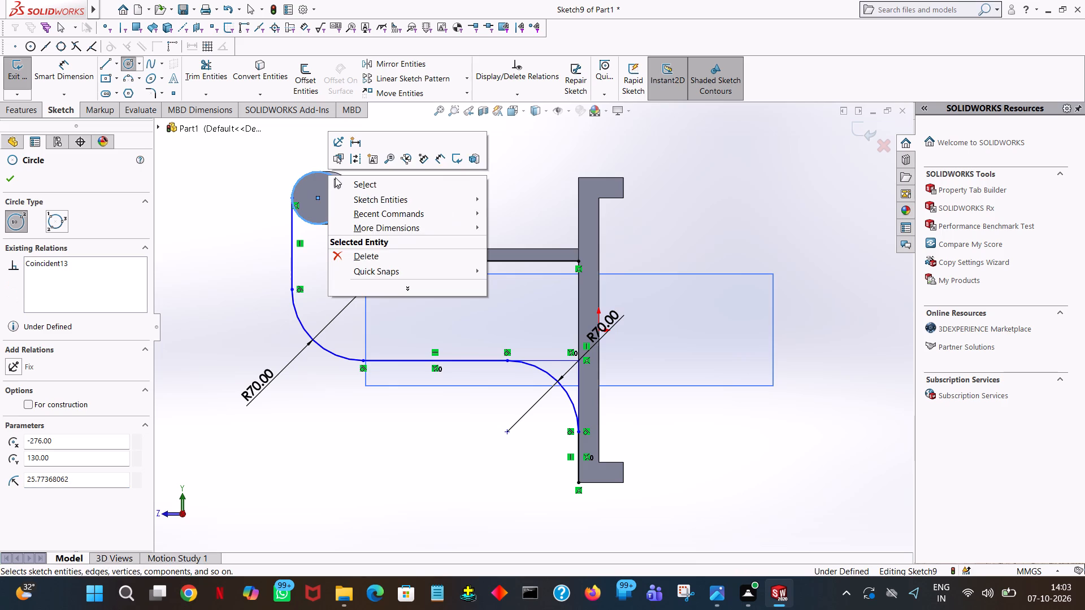
click(335, 177)
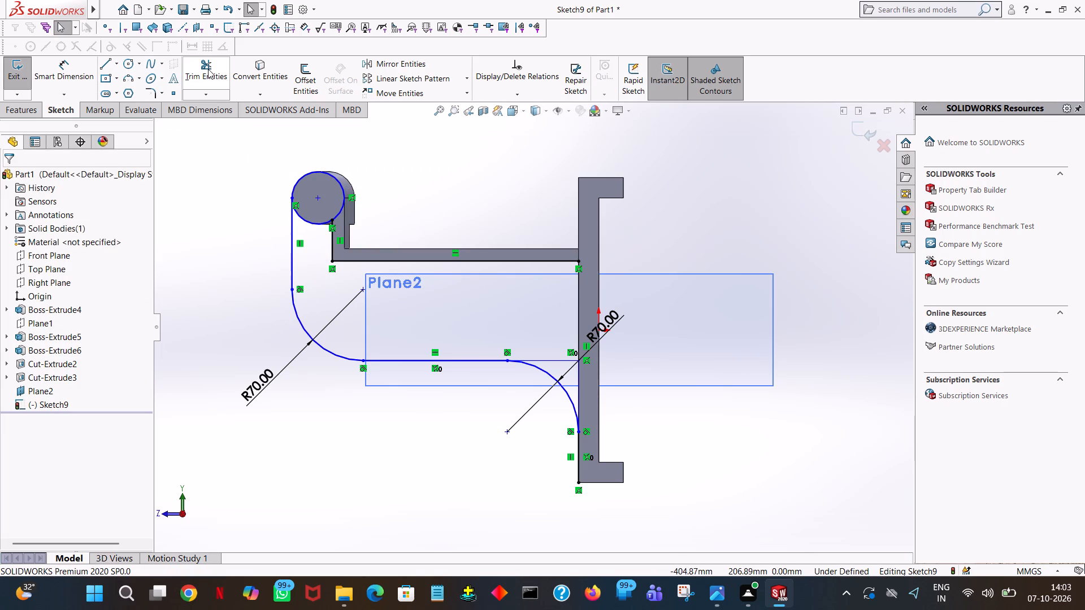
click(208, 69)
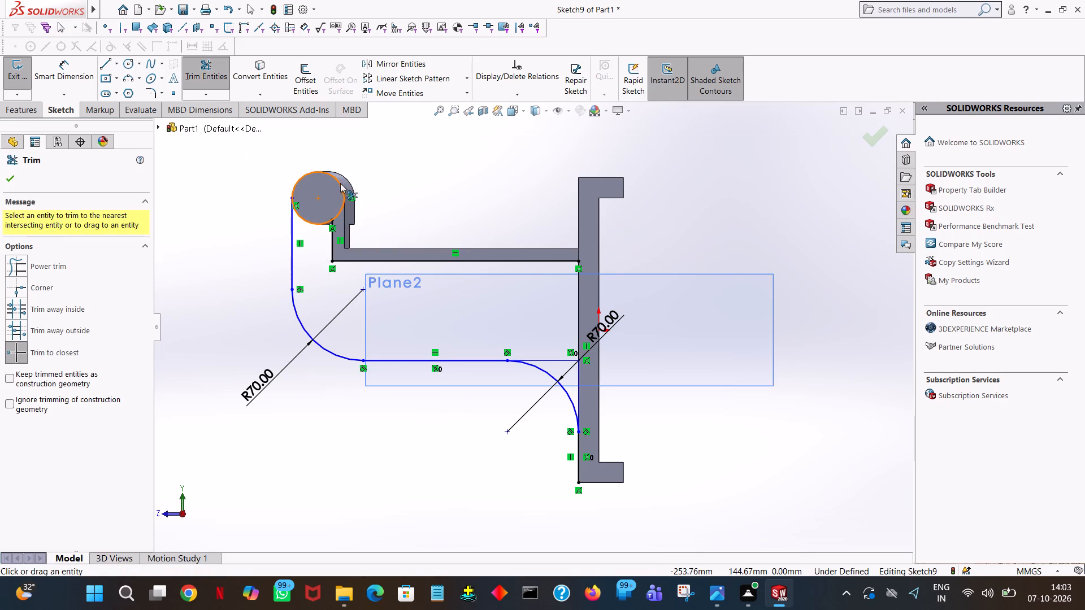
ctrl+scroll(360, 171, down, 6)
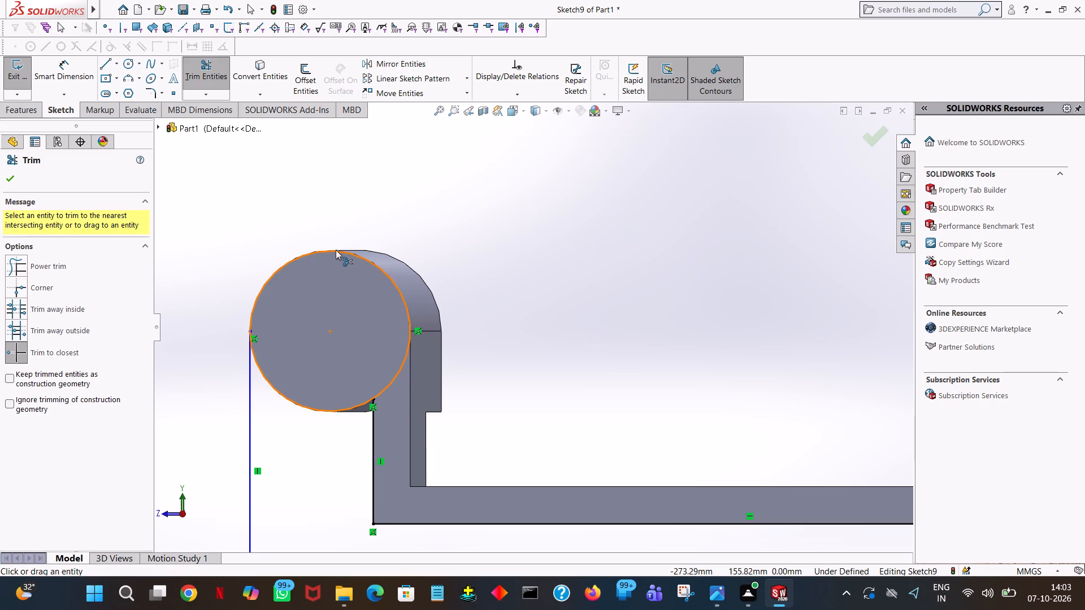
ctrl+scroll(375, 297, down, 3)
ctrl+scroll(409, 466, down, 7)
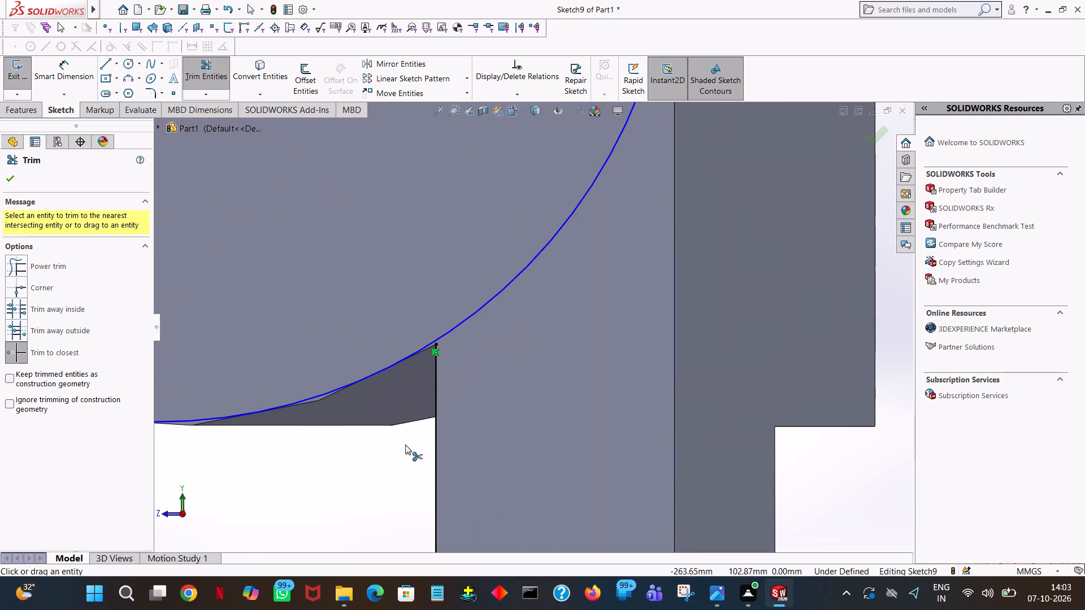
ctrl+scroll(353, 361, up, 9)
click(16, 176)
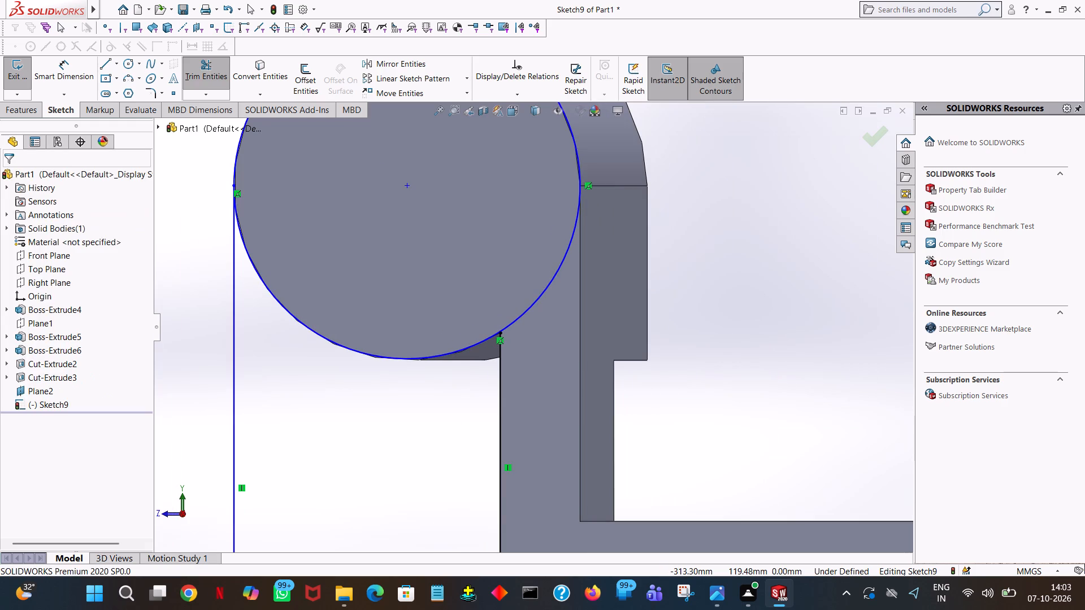
Draw a short vertical line of about 0.19 mm from the arm line's upper end to the circle, closing the gap.
click(105, 61)
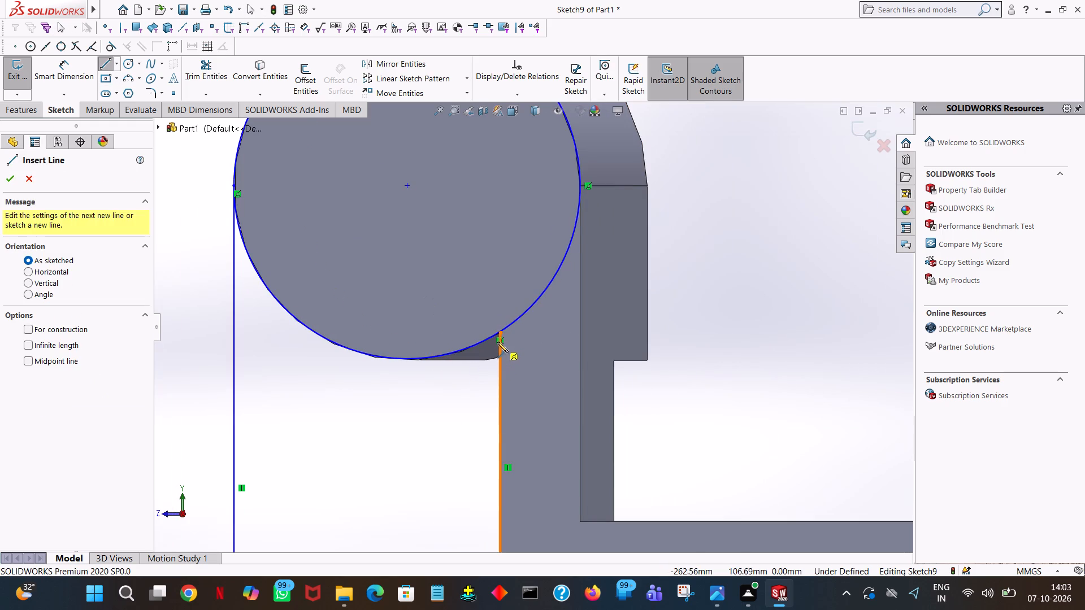
click(501, 334)
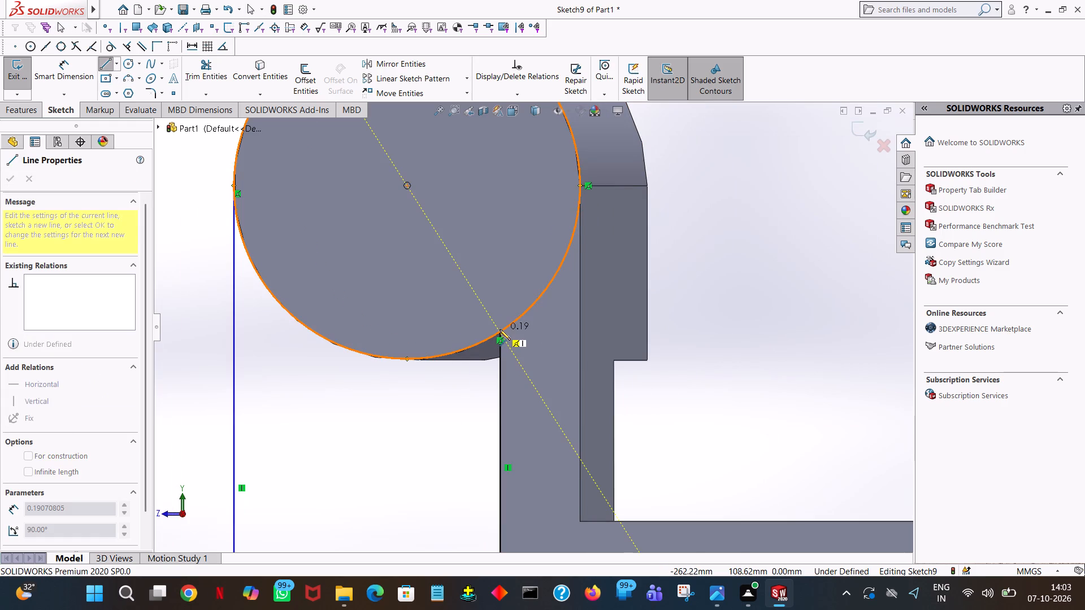
ctrl+scroll(500, 329, down, 15)
ctrl+scroll(558, 341, down, 4)
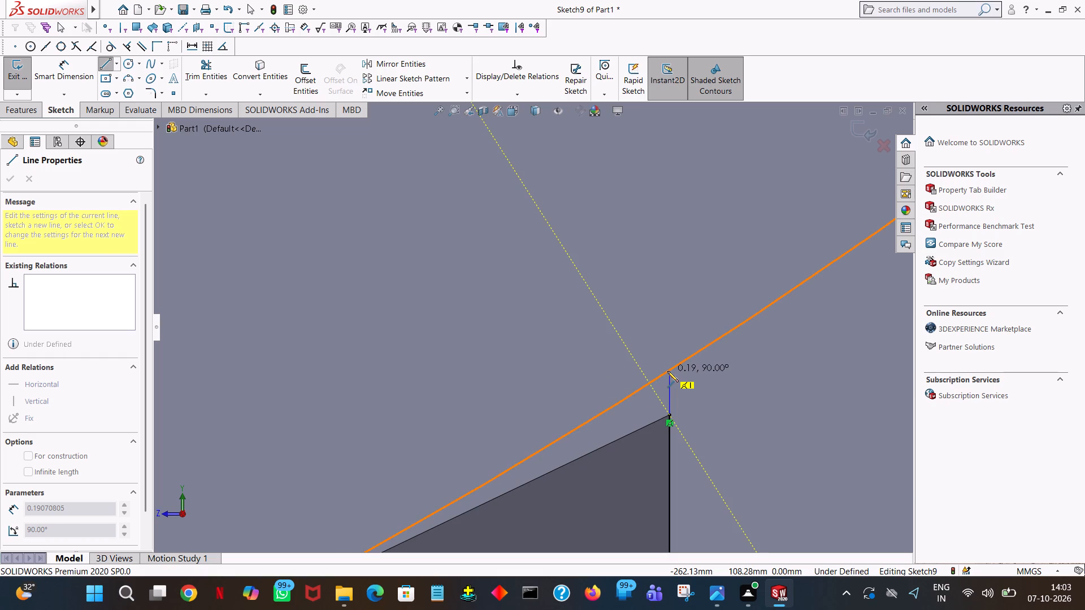
click(667, 371)
right_click(667, 371)
click(680, 372)
right_click(680, 376)
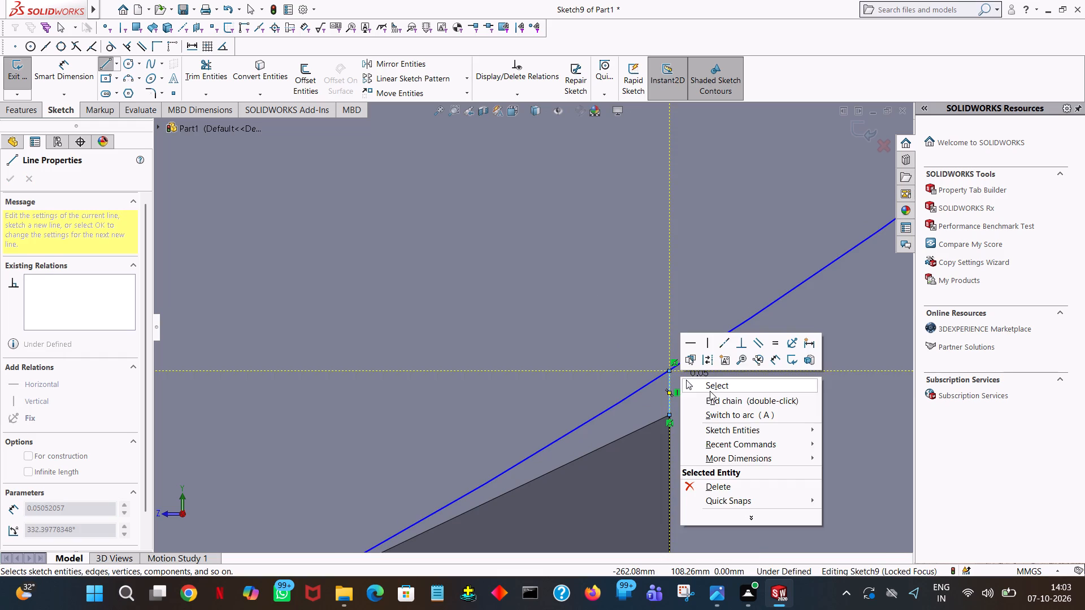
click(710, 391)
Trim away the circle's upper portion, keeping only the lower arc between the outer vertical line and the arm line.
ctrl+scroll(710, 391, up, 10)
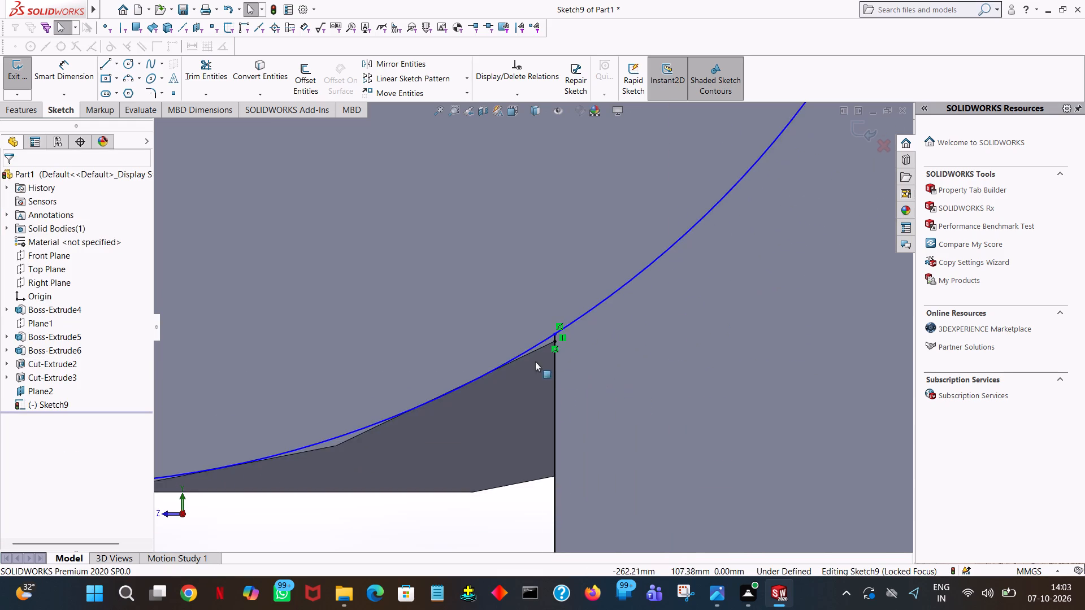
ctrl+scroll(528, 359, up, 5)
ctrl+scroll(324, 293, up, 6)
ctrl+scroll(382, 251, down, 6)
ctrl+scroll(383, 203, down, 6)
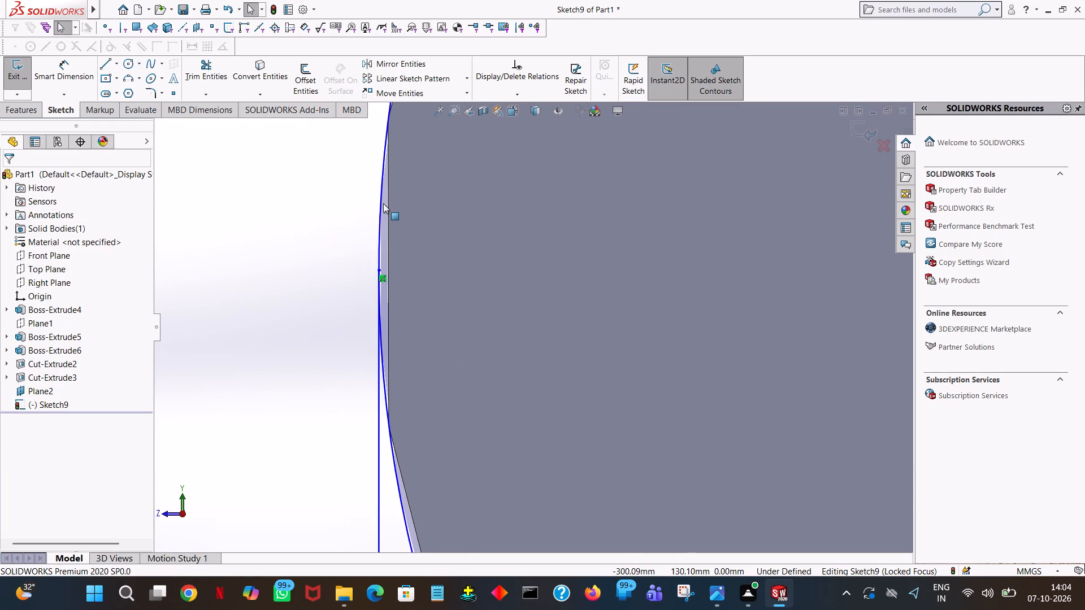
ctrl+scroll(396, 261, up, 9)
ctrl+scroll(315, 237, up, 6)
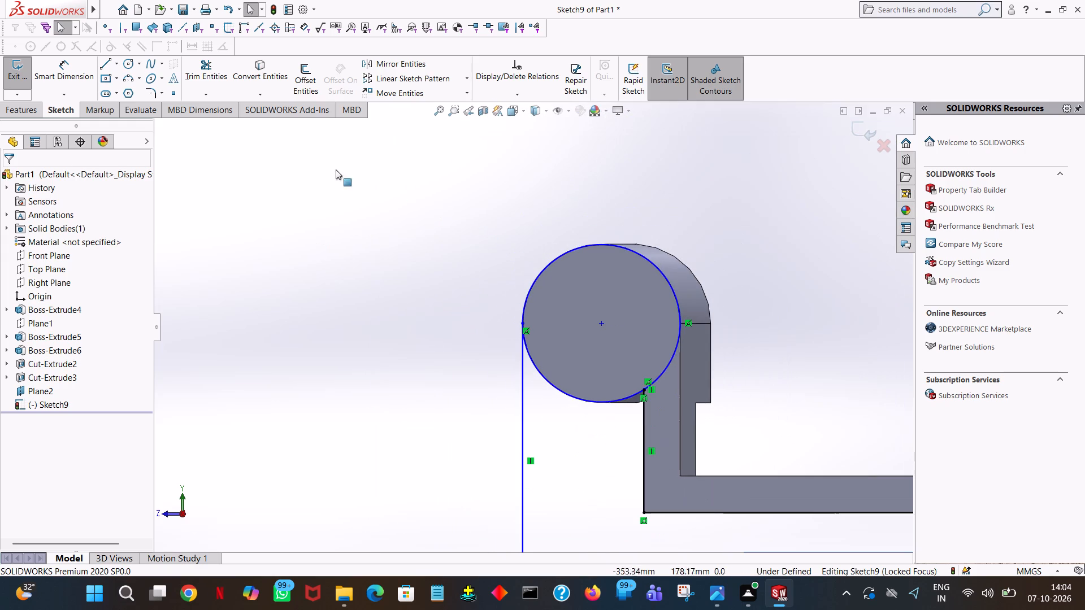
ctrl+click(196, 71)
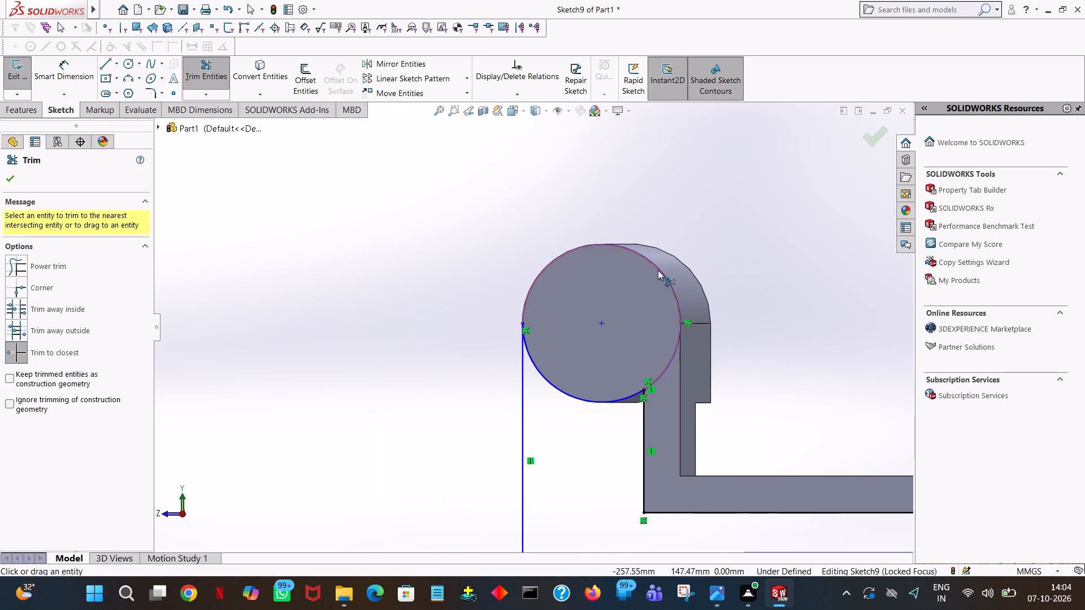
ctrl+click(658, 270)
ctrl+scroll(700, 369, down, 6)
ctrl+scroll(696, 398, up, 6)
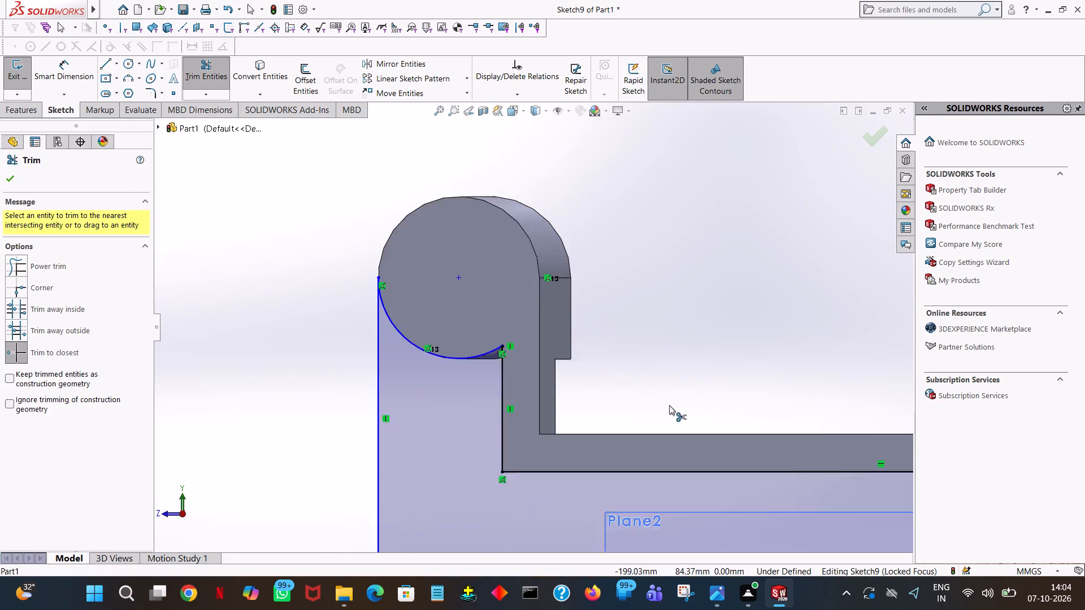
ctrl+scroll(669, 405, up, 8)
ctrl+scroll(214, 239, up, 1)
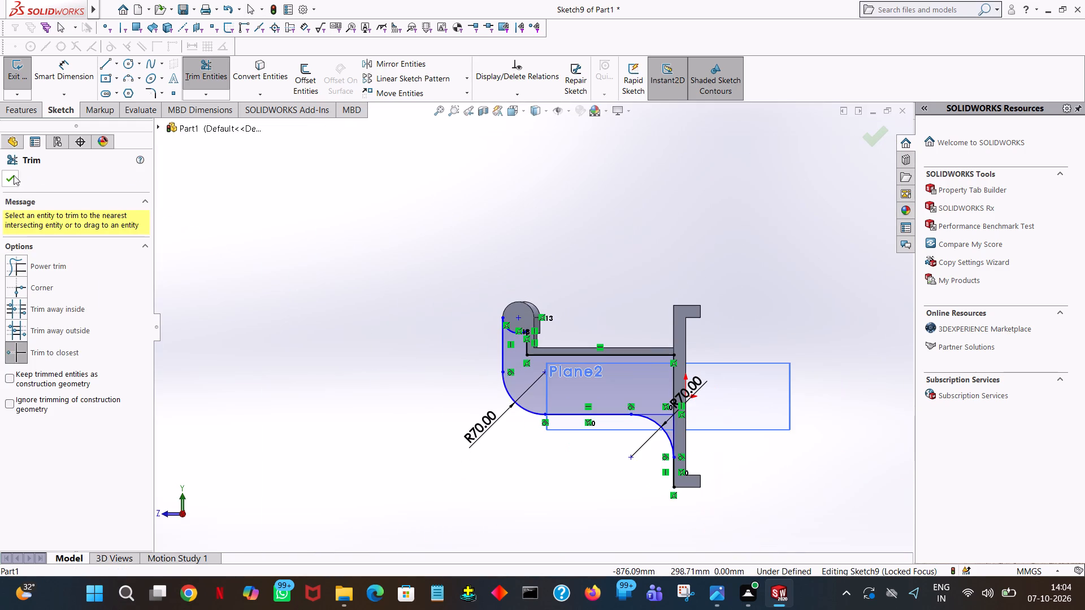
ctrl+click(12, 177)
Extrude the closed region between boss, arm and body 12 mm blind in the reversed direction, merging the result.
ctrl+click(21, 111)
ctrl+click(35, 69)
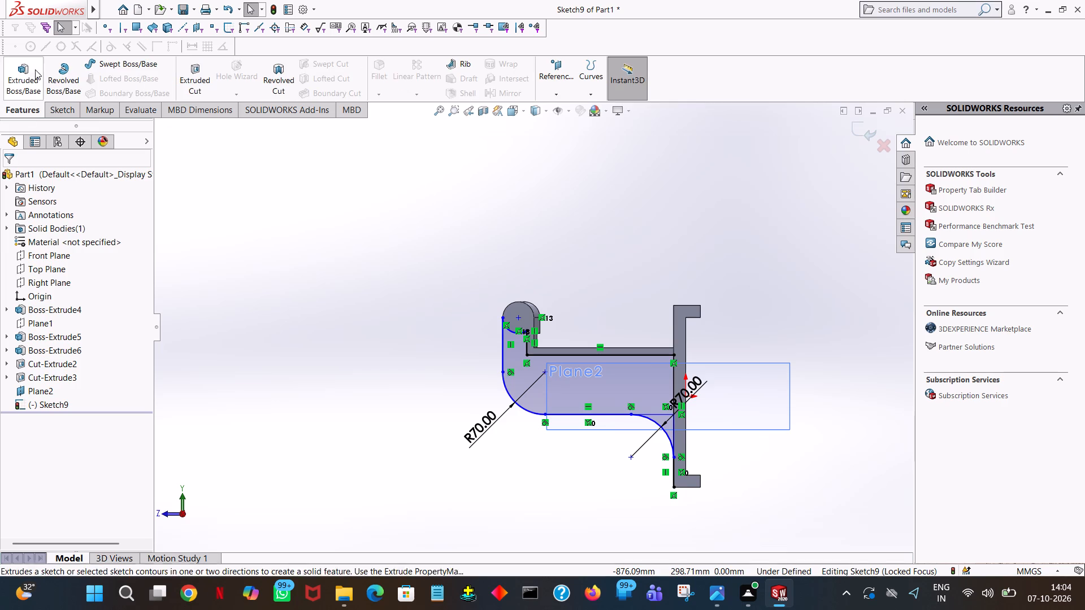
ctrl+middle_drag(280, 165, 348, 213)
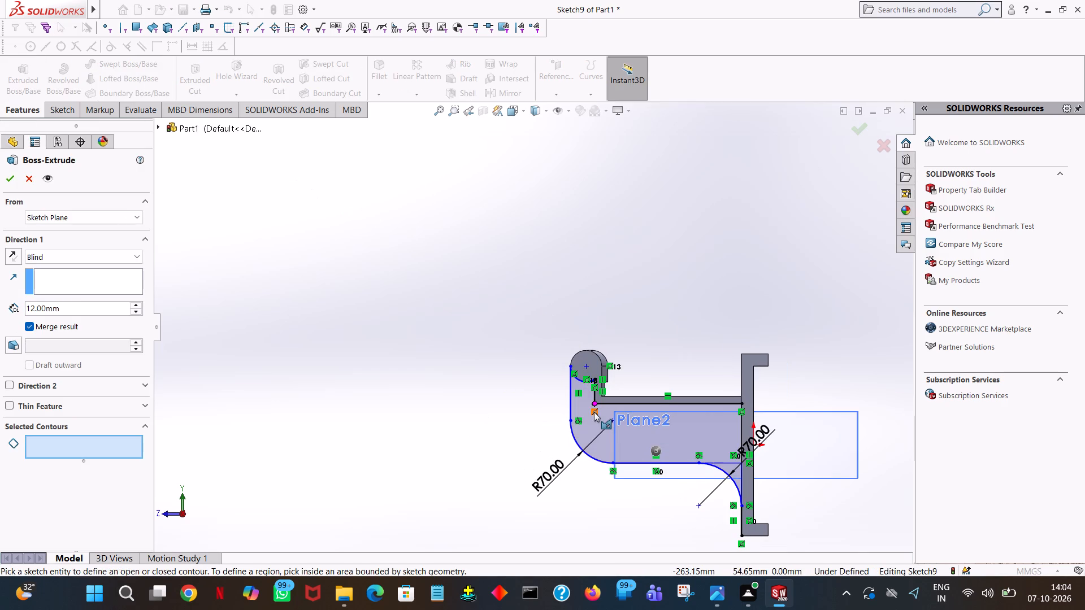
ctrl+click(594, 412)
click(588, 420)
middle_drag(580, 395, 678, 437)
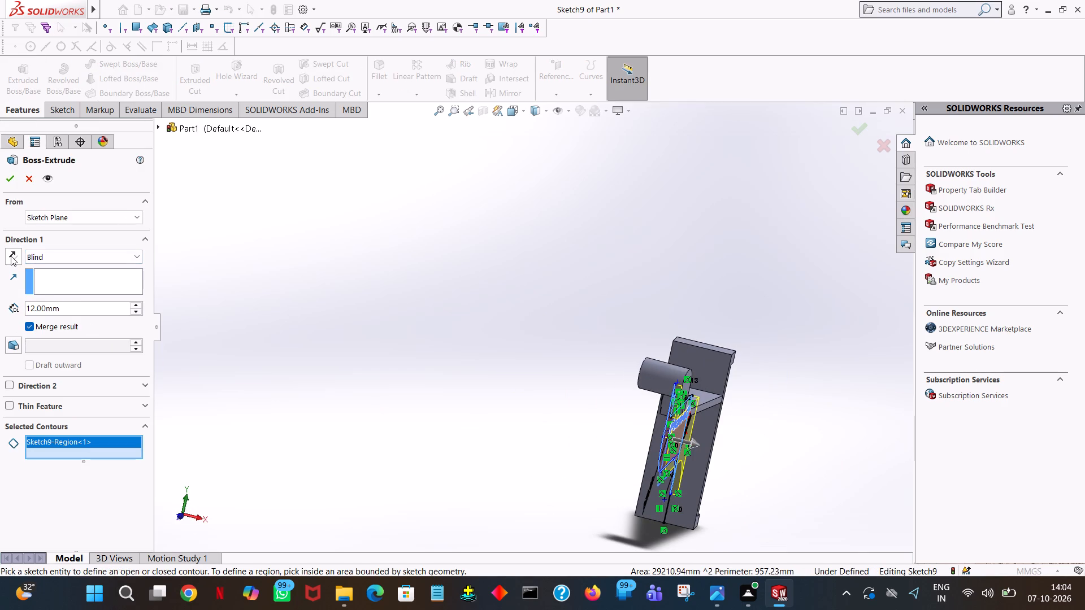
click(11, 256)
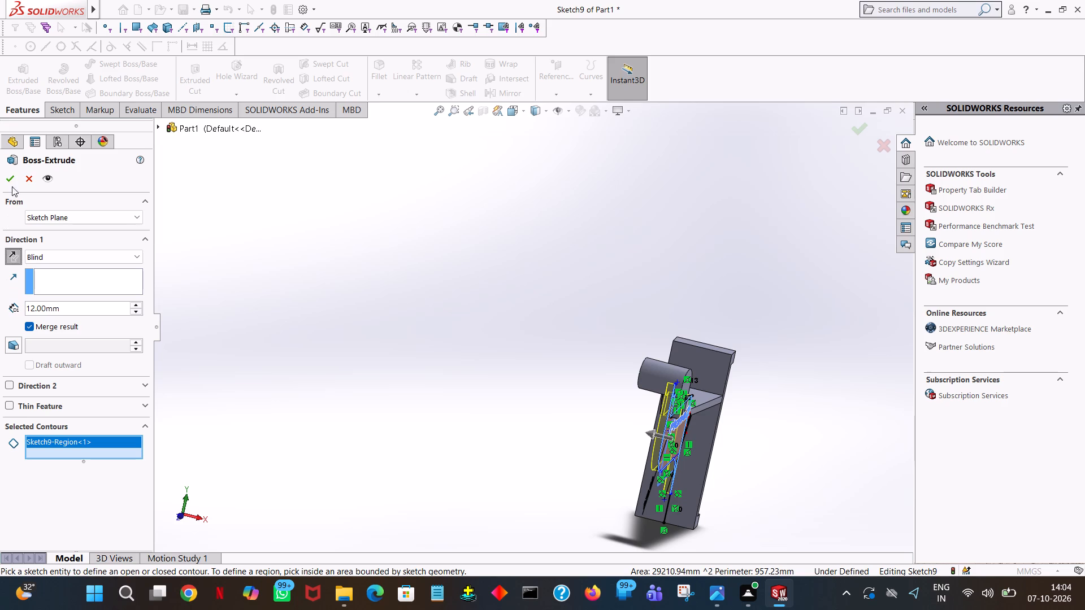
click(12, 185)
click(229, 219)
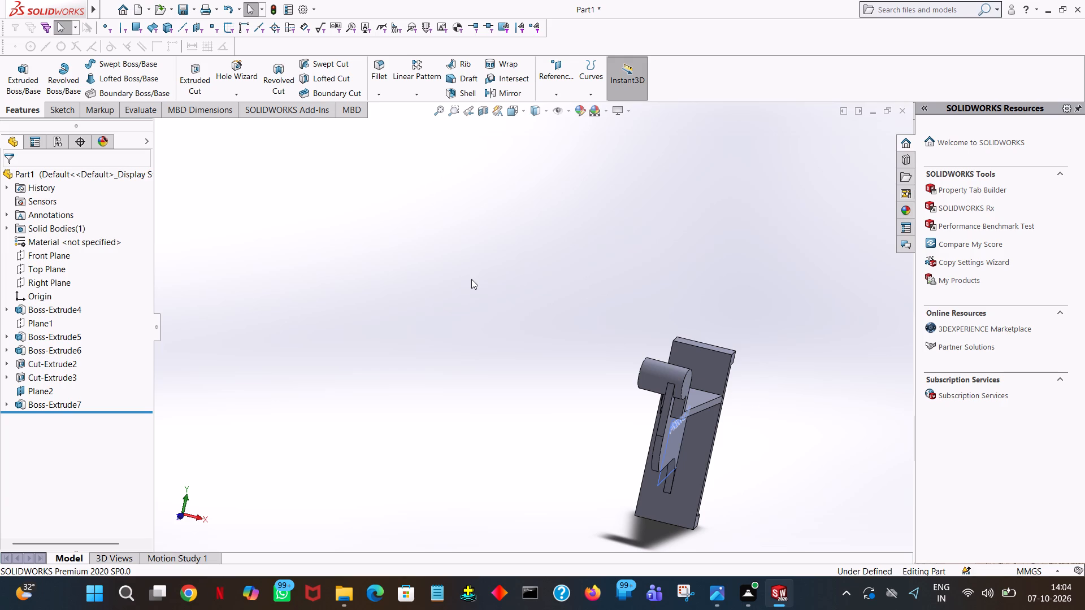
Hide Plane2.
middle_drag(471, 279, 401, 239)
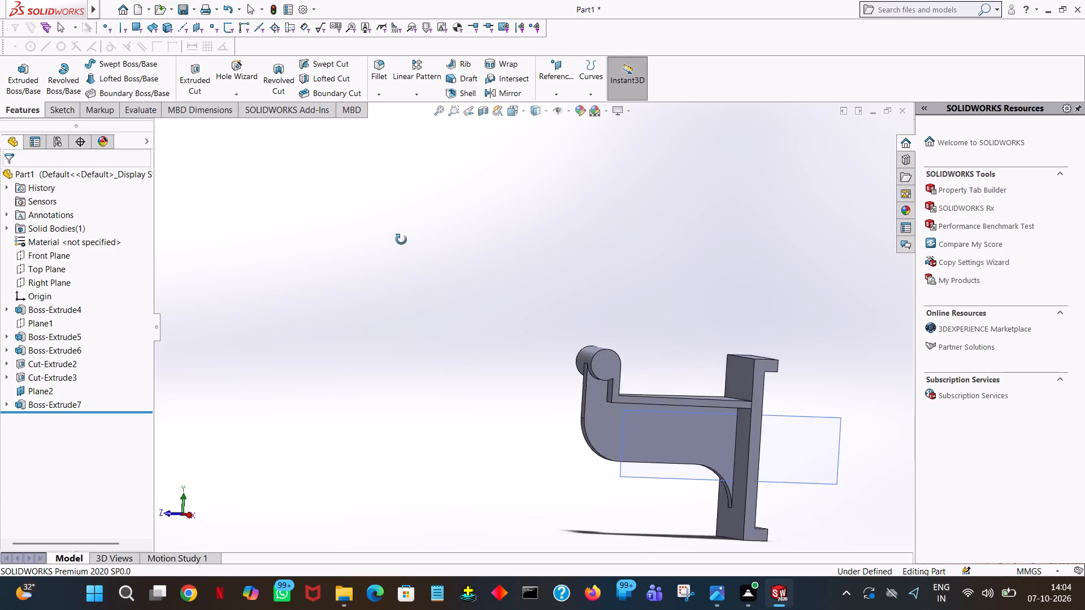
middle_drag(401, 239, 381, 246)
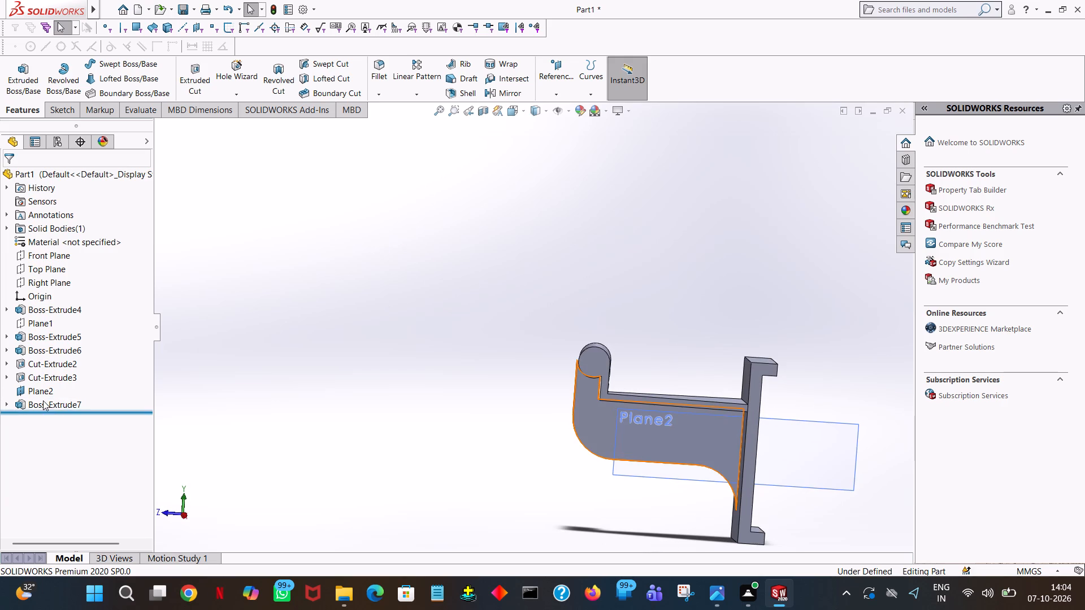
click(42, 386)
right_click(42, 386)
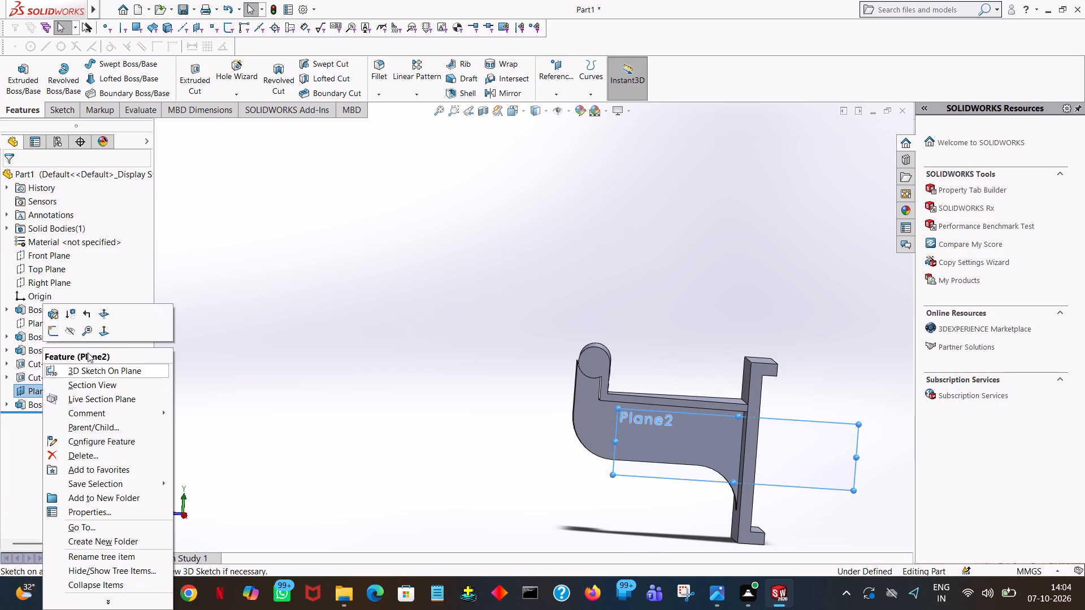
click(70, 332)
Start an extruded-cut sketch on the cylindrical boss's end face and draw a concentric circle with a 20 mm radius.
ctrl+scroll(697, 485, down, 7)
ctrl+scroll(475, 282, up, 2)
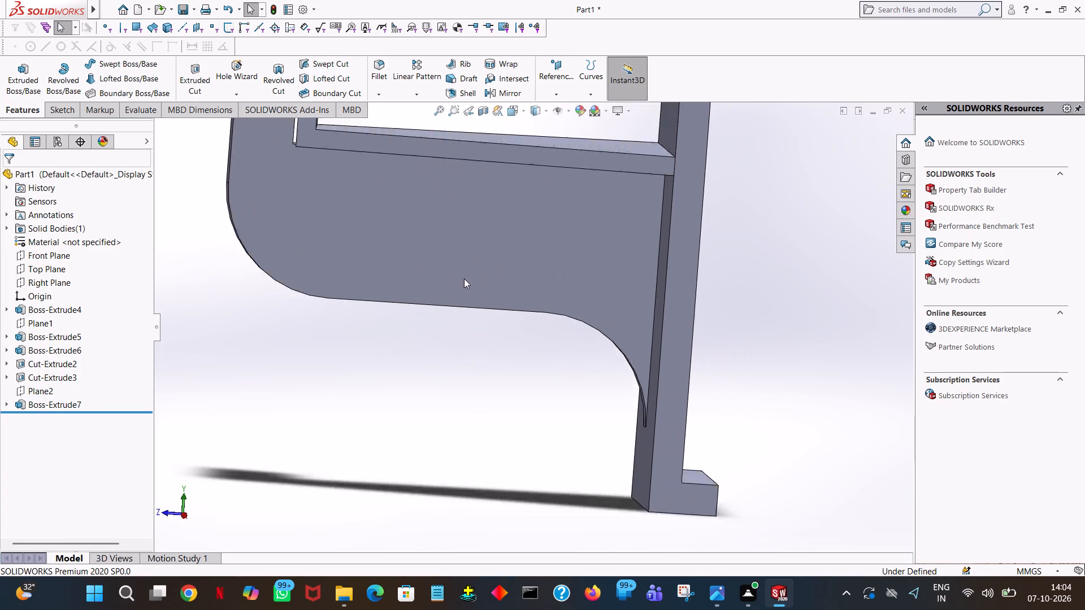
ctrl+scroll(464, 278, up, 3)
middle_drag(357, 233, 396, 213)
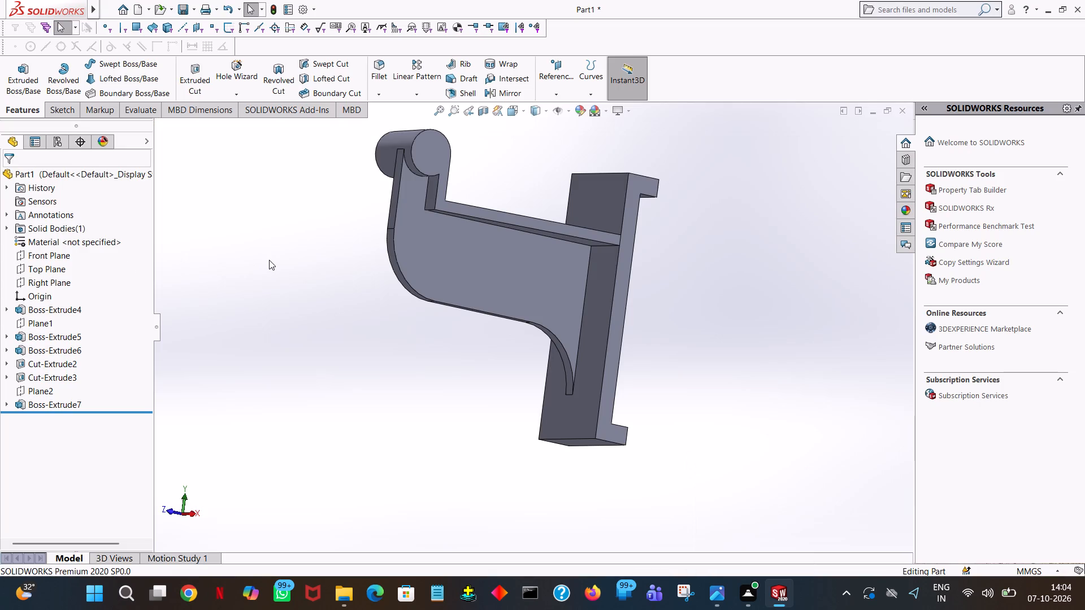
click(202, 69)
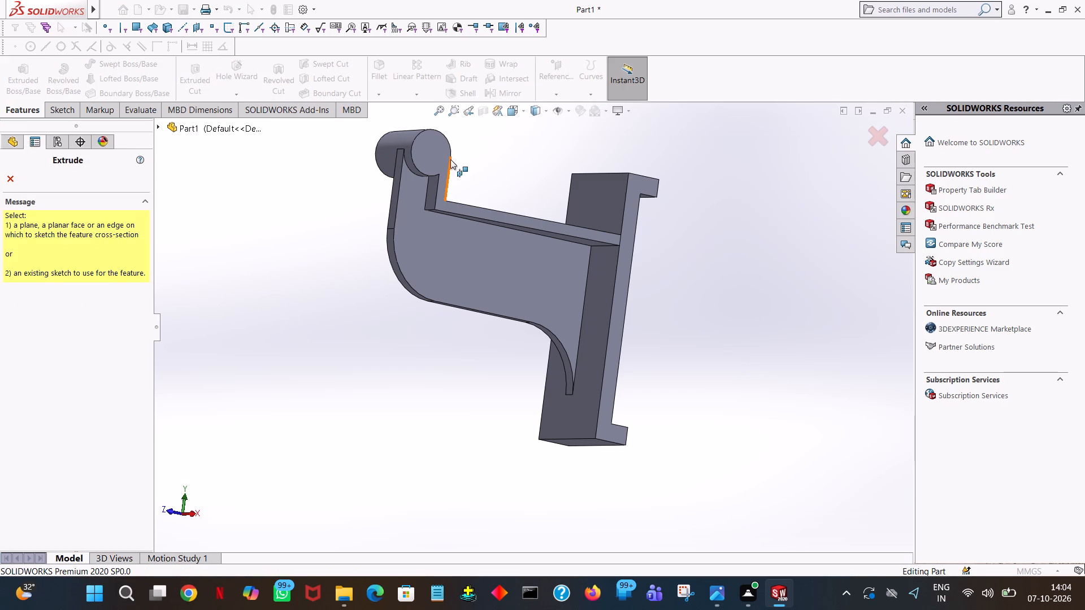
click(442, 154)
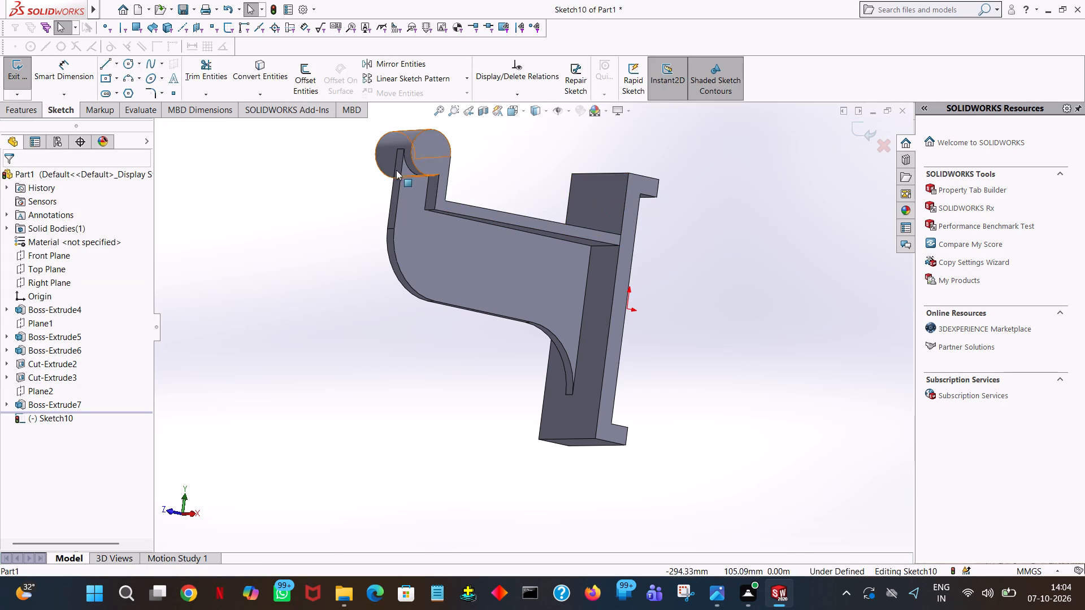
middle_drag(523, 165, 476, 188)
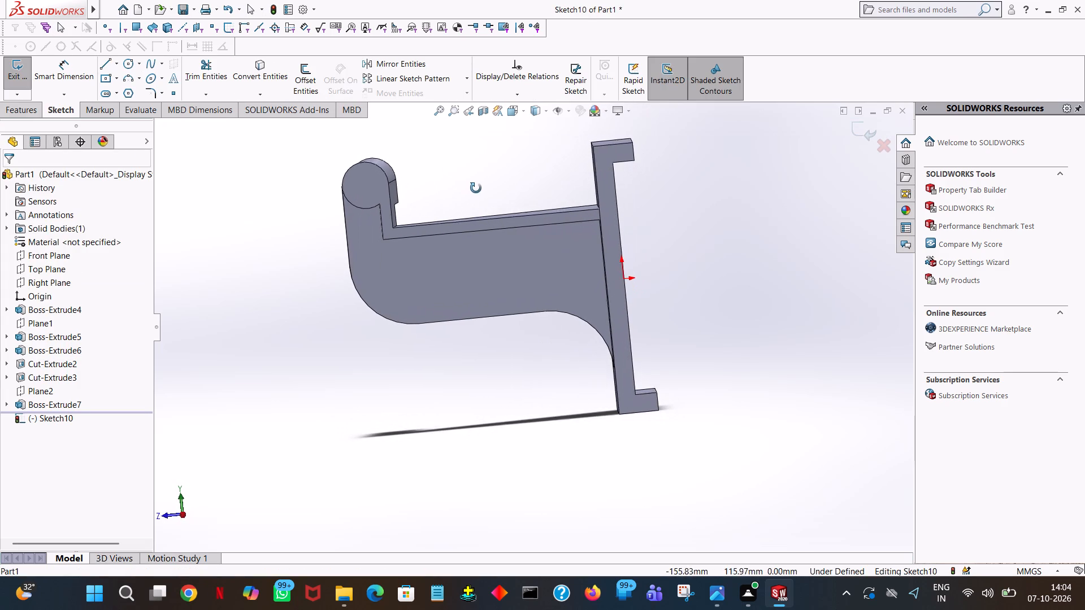
middle_drag(476, 188, 477, 186)
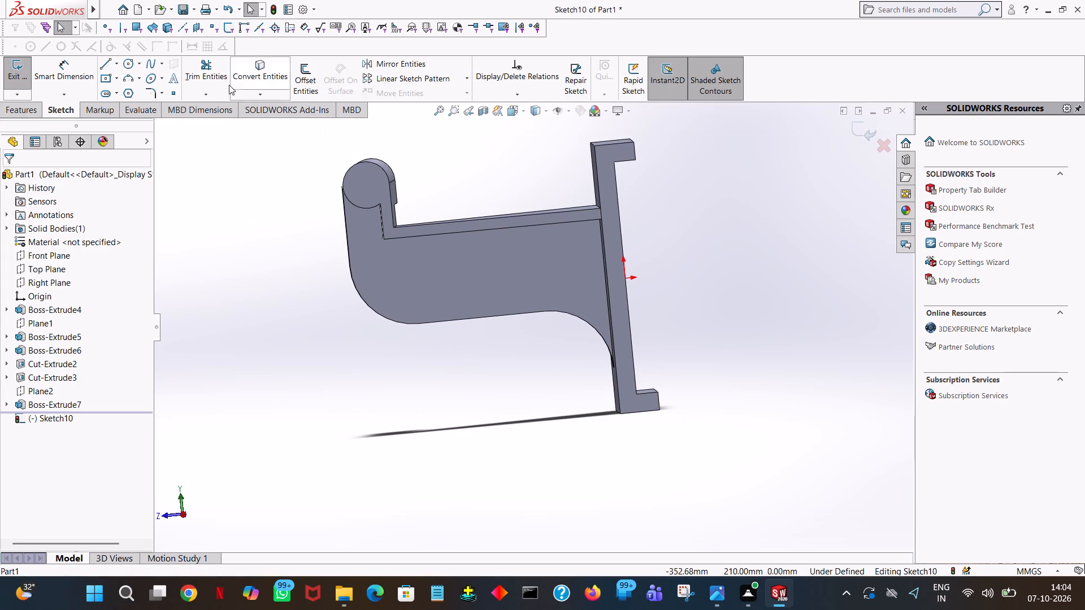
click(130, 64)
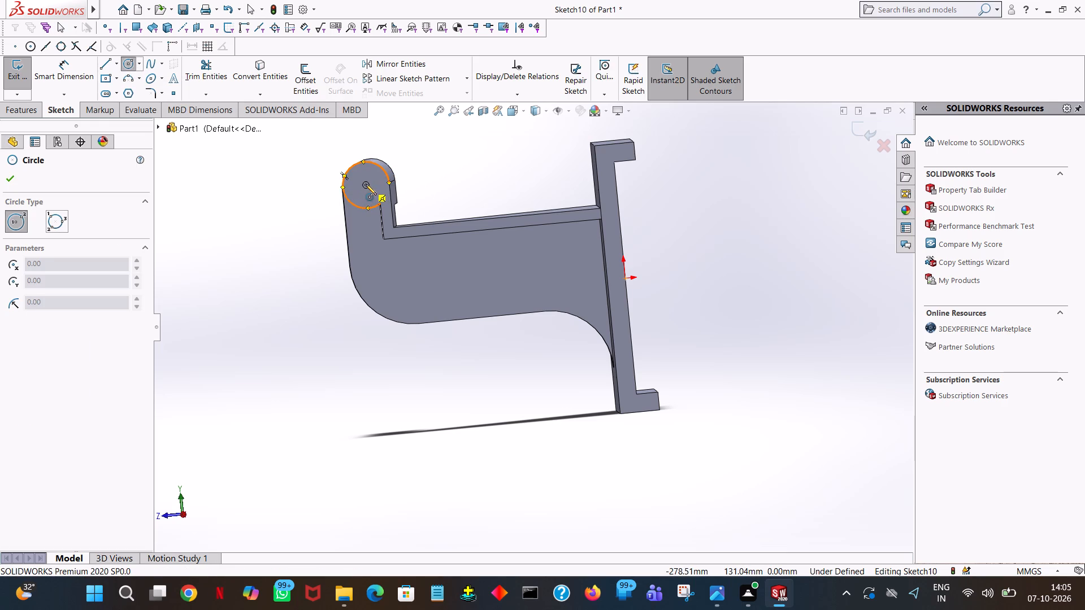
click(366, 184)
click(373, 172)
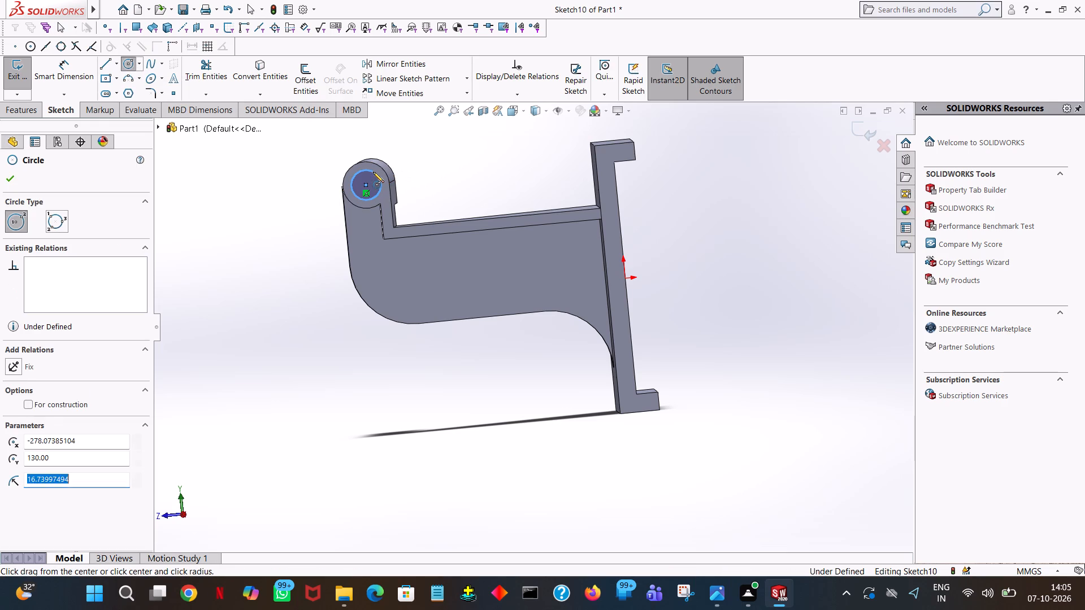
text(20)
key(Return)
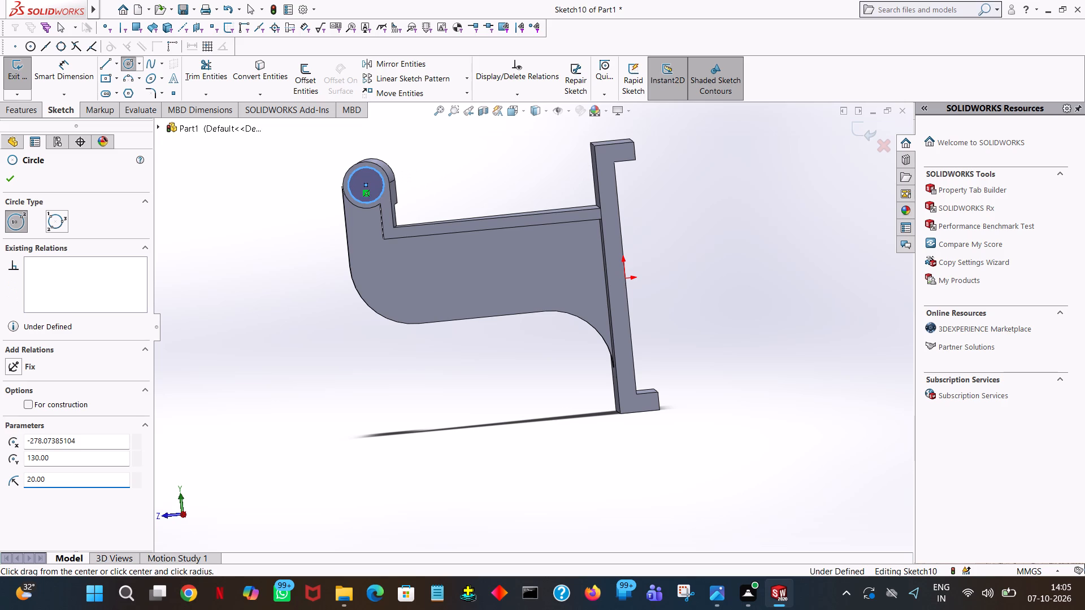
right_click(373, 172)
click(395, 184)
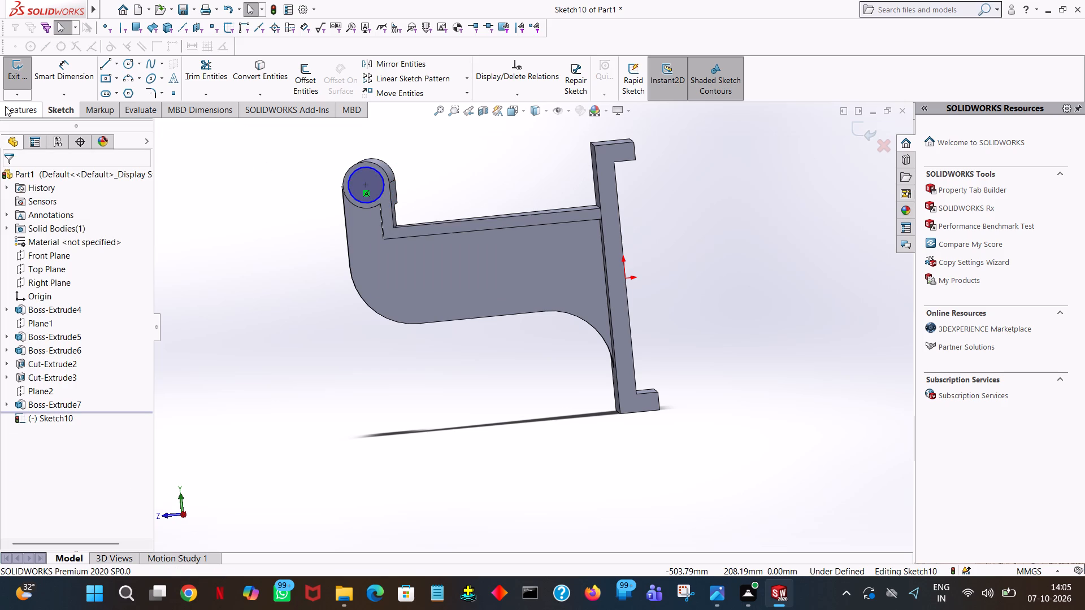
Extrude-cut the circle through the boss with a 219 mm blind depth.
click(5, 106)
click(199, 68)
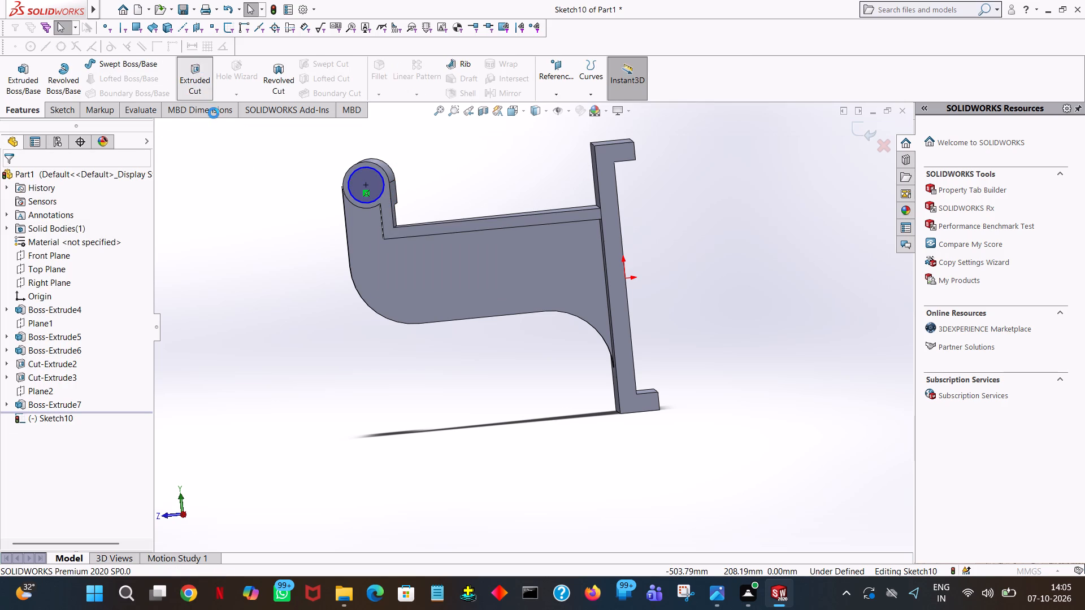
middle_drag(326, 226, 405, 306)
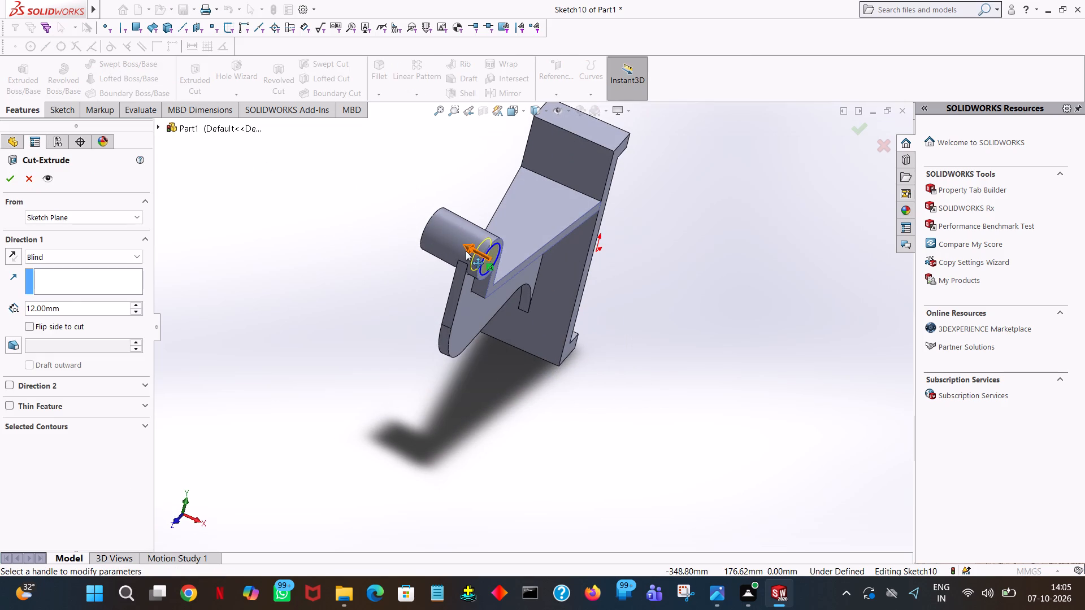
drag(466, 250, 316, 213)
click(7, 182)
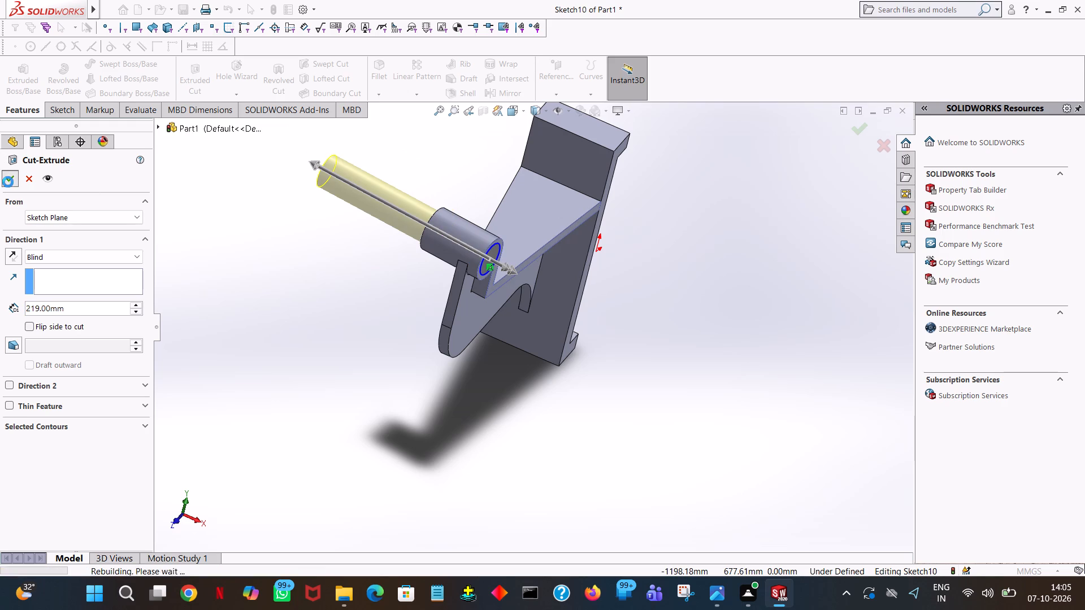
Start a new sketch on Plane2 and orient the view normal to it.
click(676, 358)
middle_drag(632, 340, 564, 260)
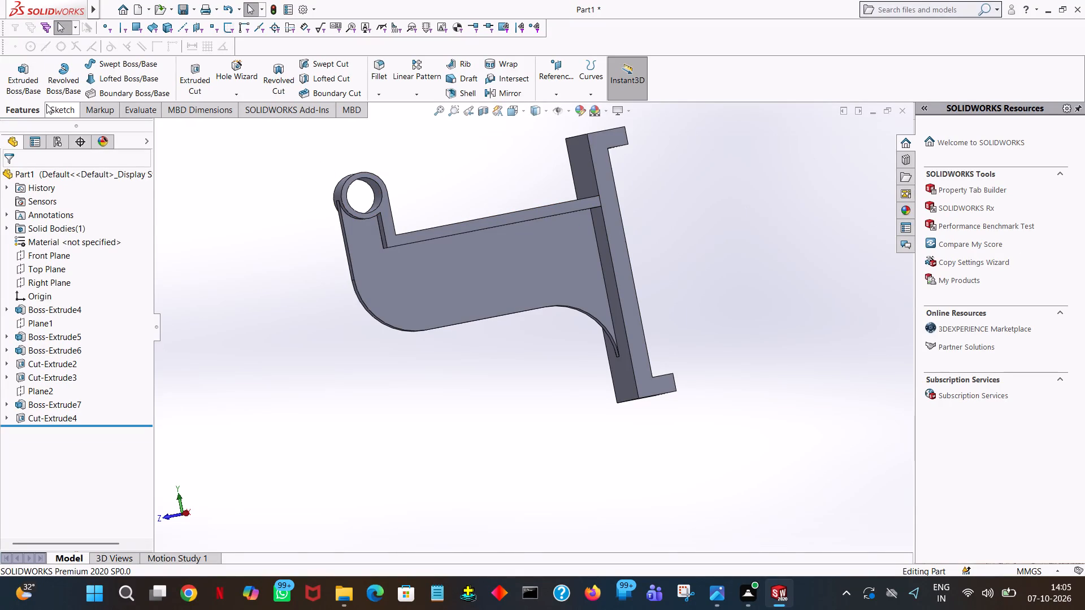
middle_drag(150, 216, 150, 308)
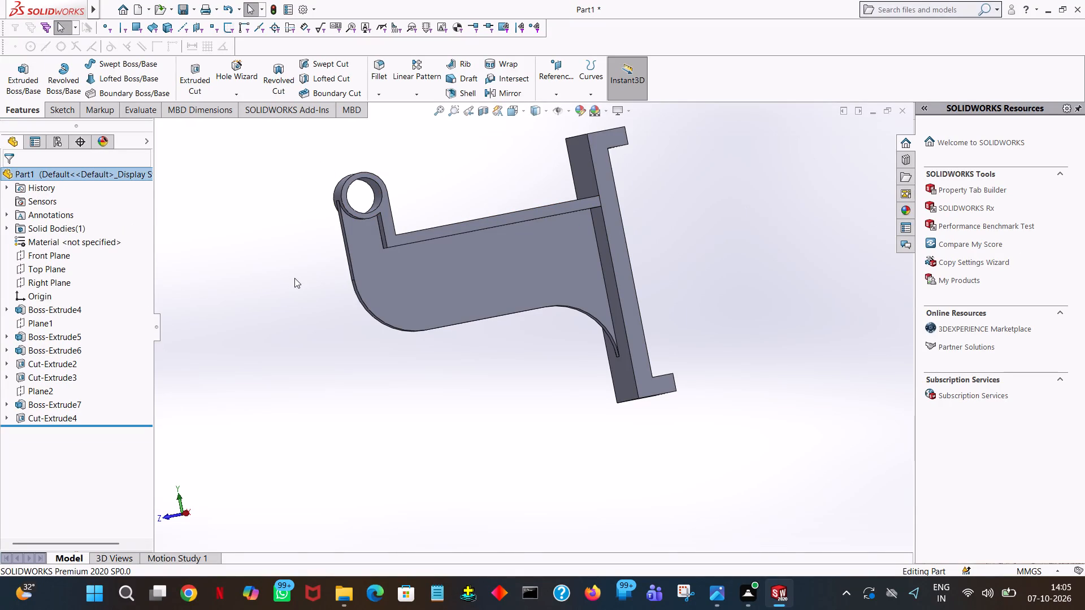
middle_drag(294, 278, 295, 328)
click(292, 324)
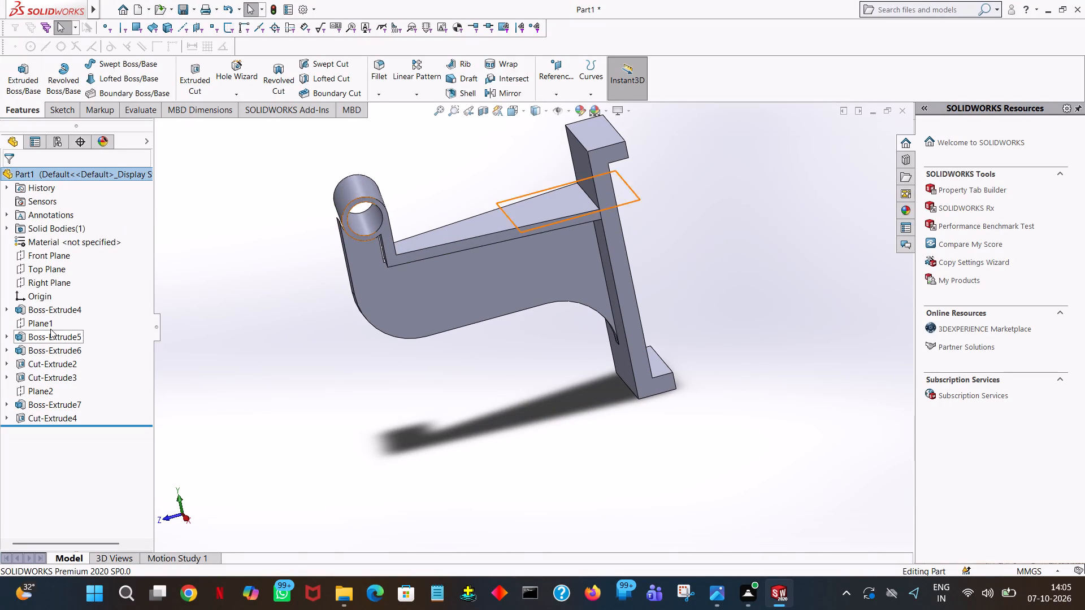
click(45, 389)
middle_drag(163, 358, 198, 372)
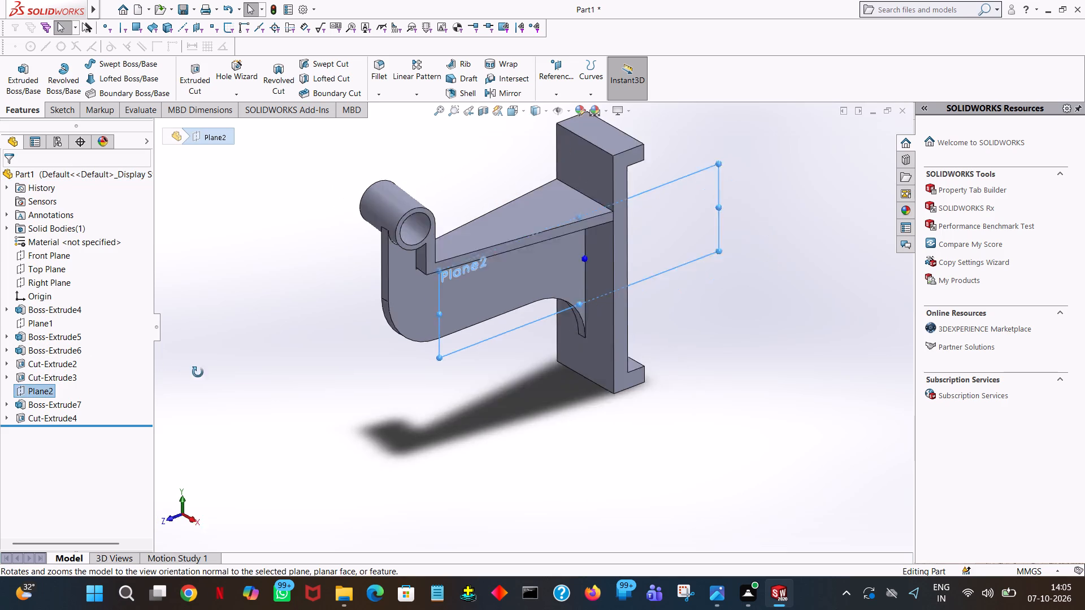
middle_drag(198, 372, 124, 276)
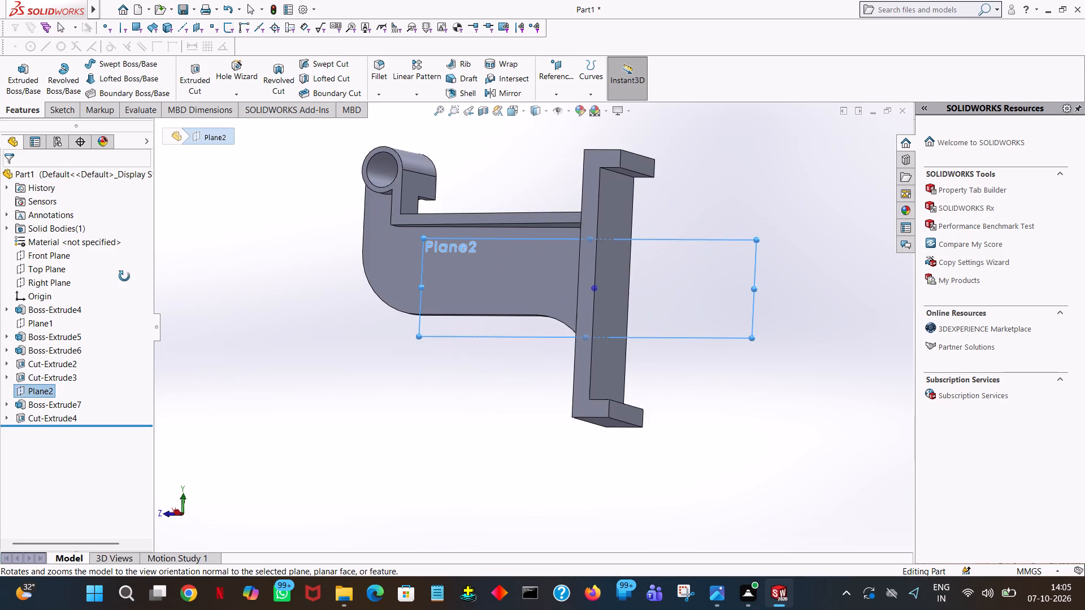
middle_drag(124, 276, 169, 291)
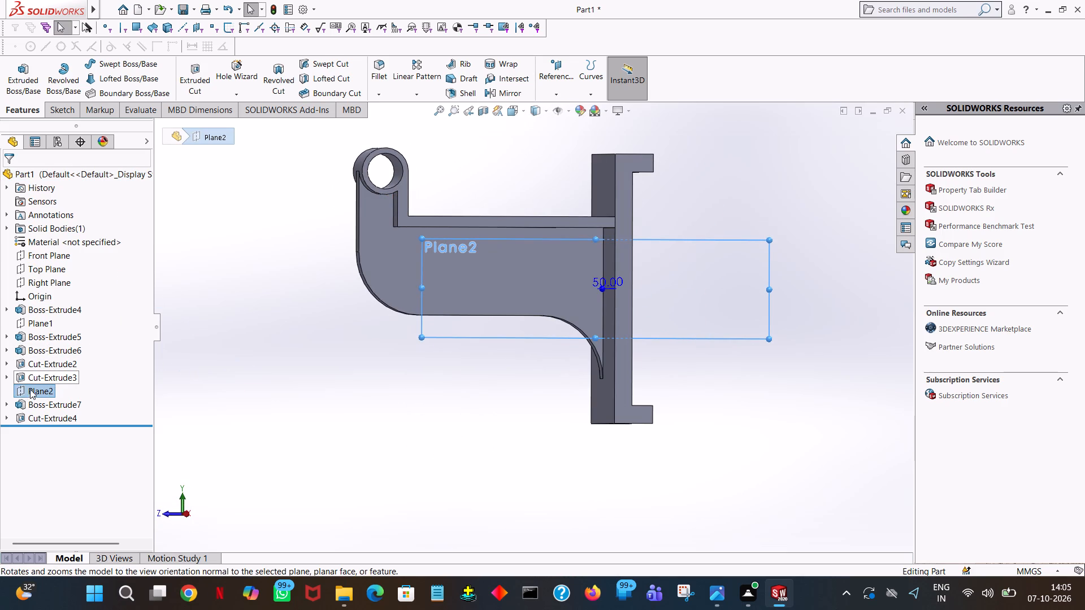
click(30, 389)
click(37, 372)
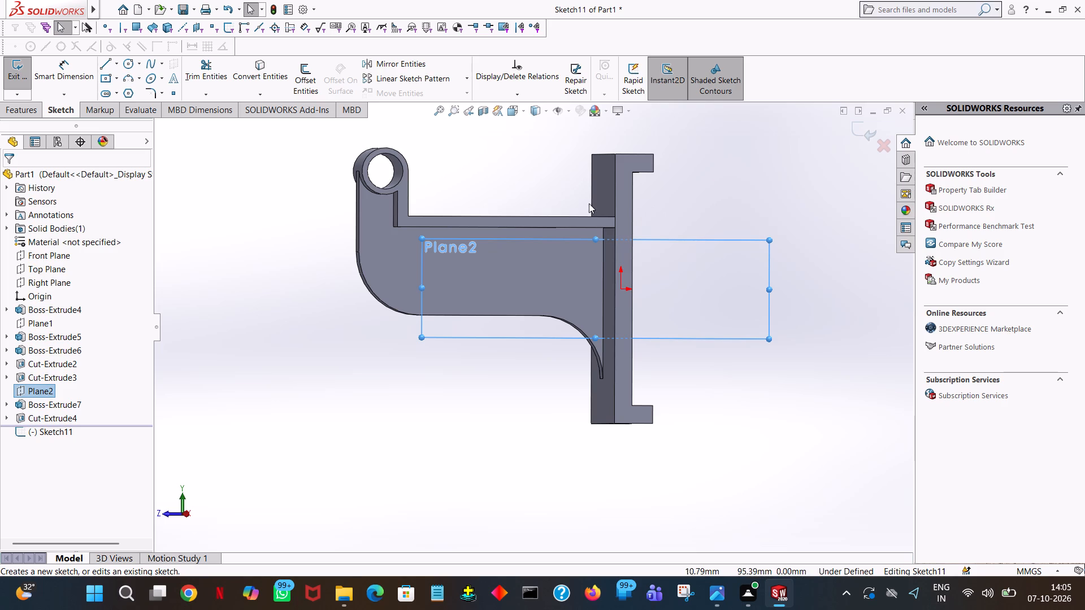
key(space)
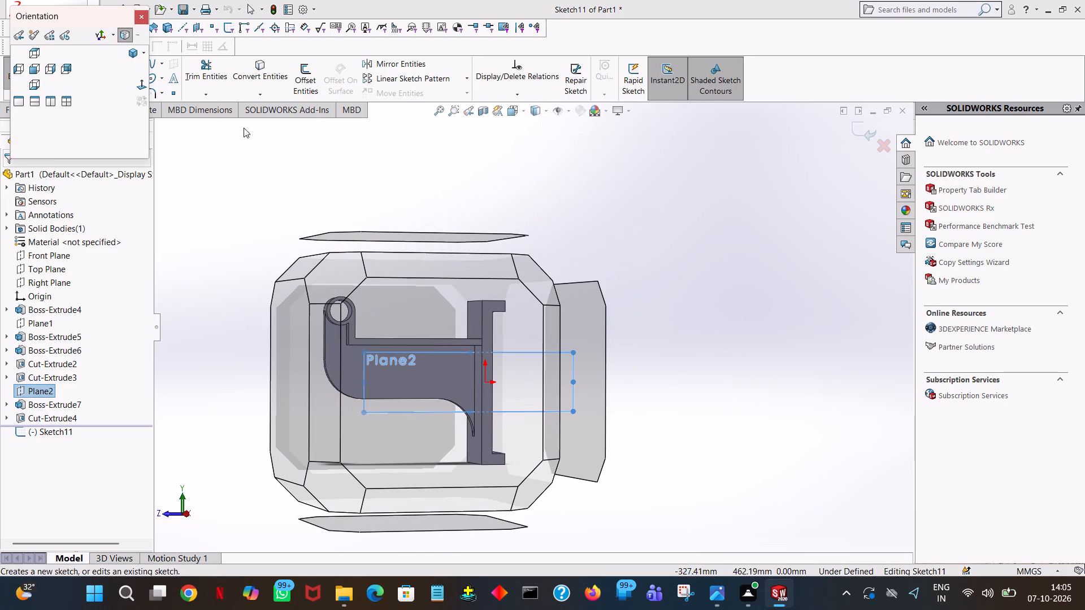
click(146, 79)
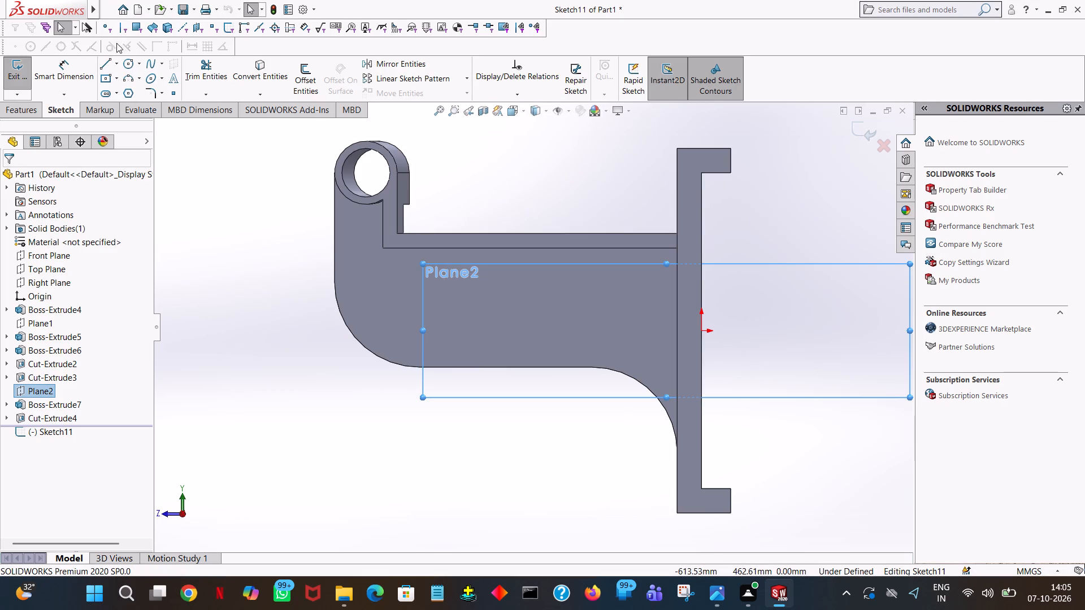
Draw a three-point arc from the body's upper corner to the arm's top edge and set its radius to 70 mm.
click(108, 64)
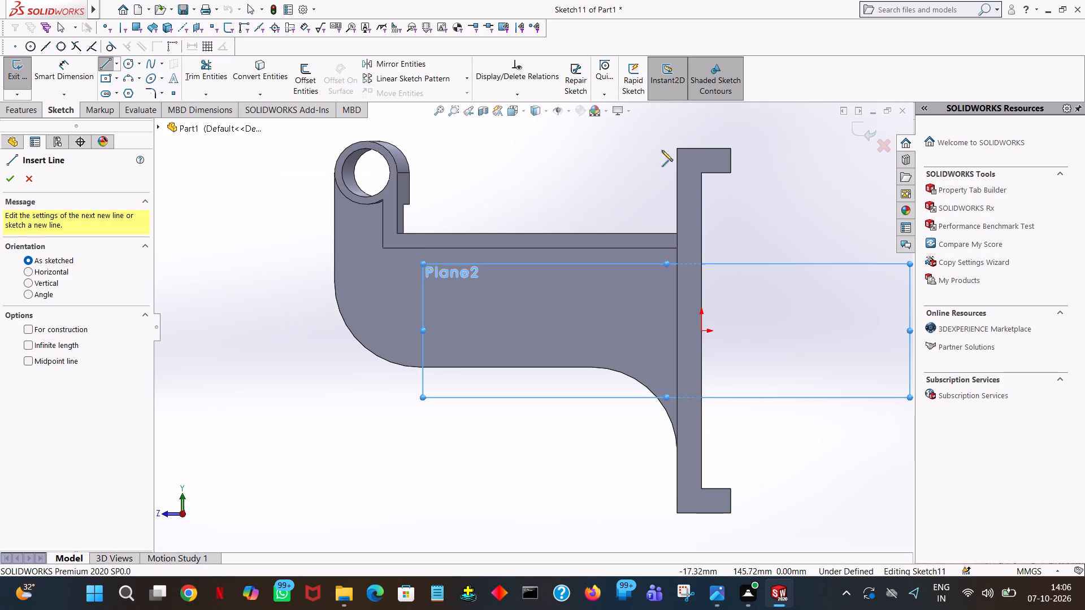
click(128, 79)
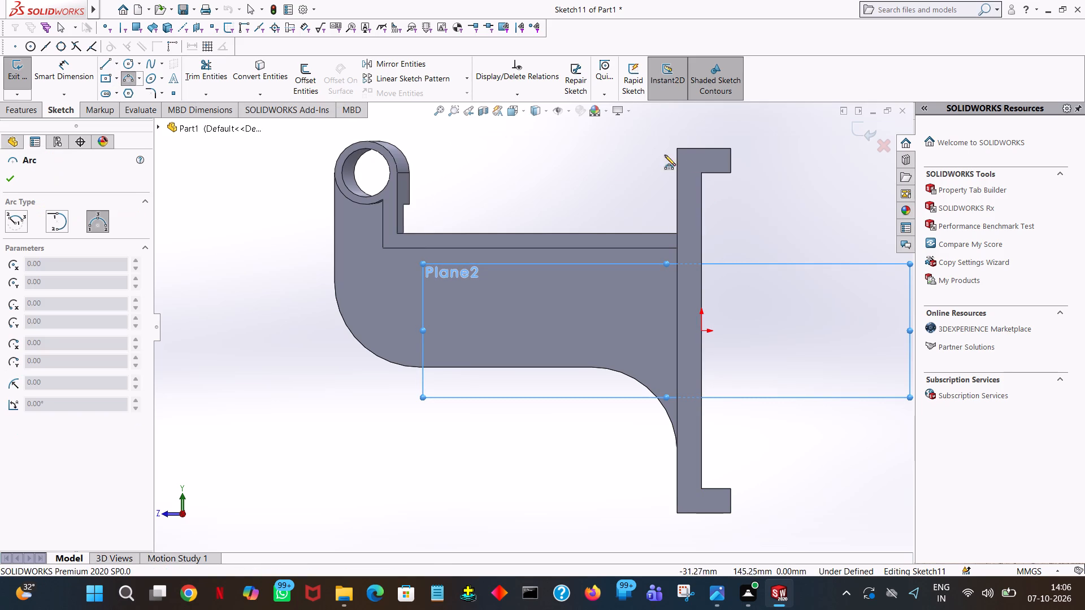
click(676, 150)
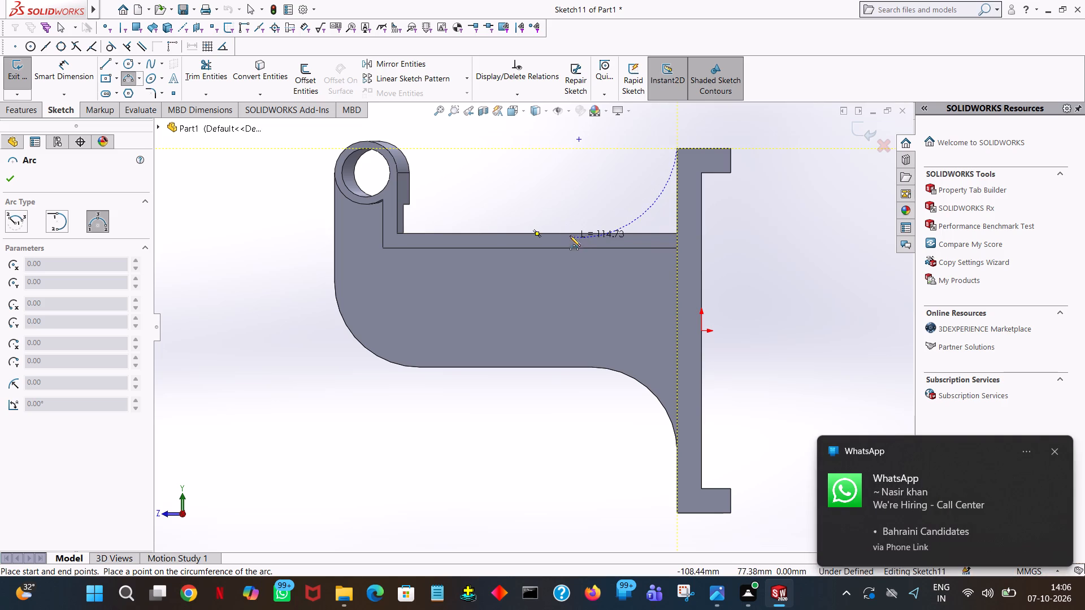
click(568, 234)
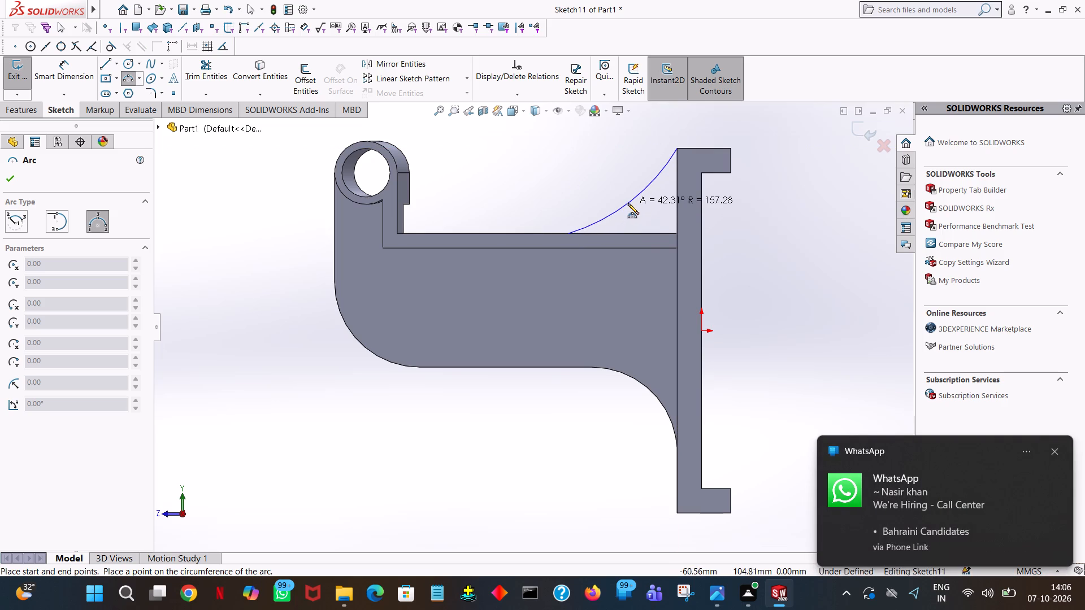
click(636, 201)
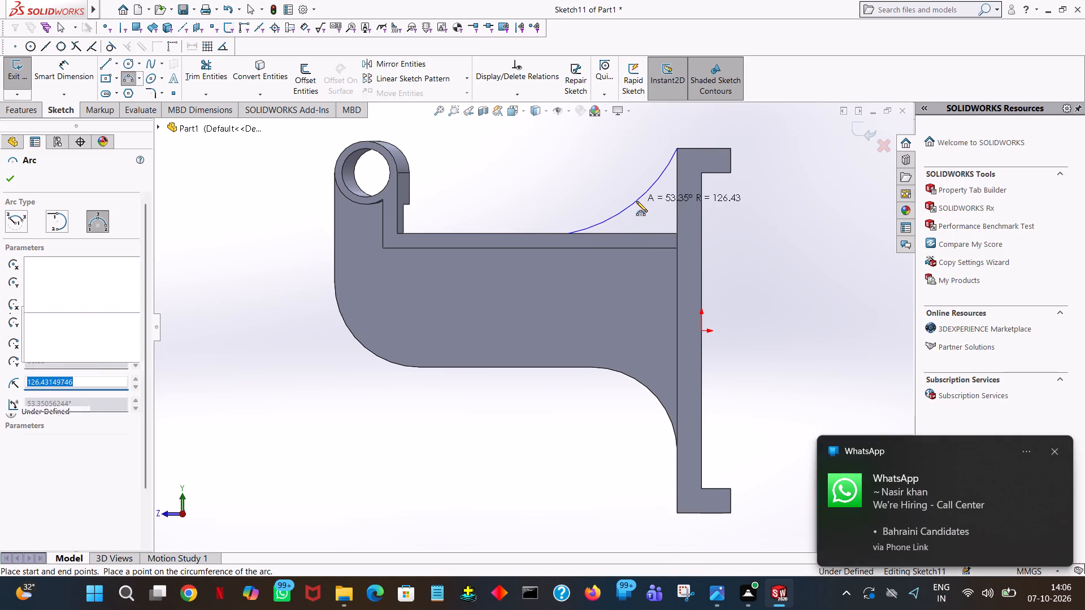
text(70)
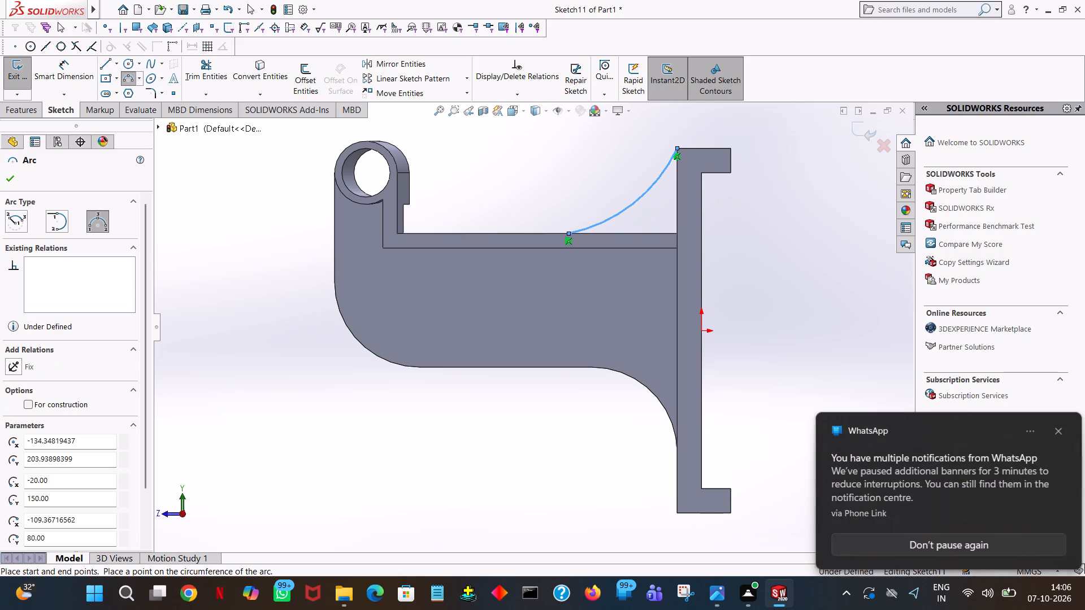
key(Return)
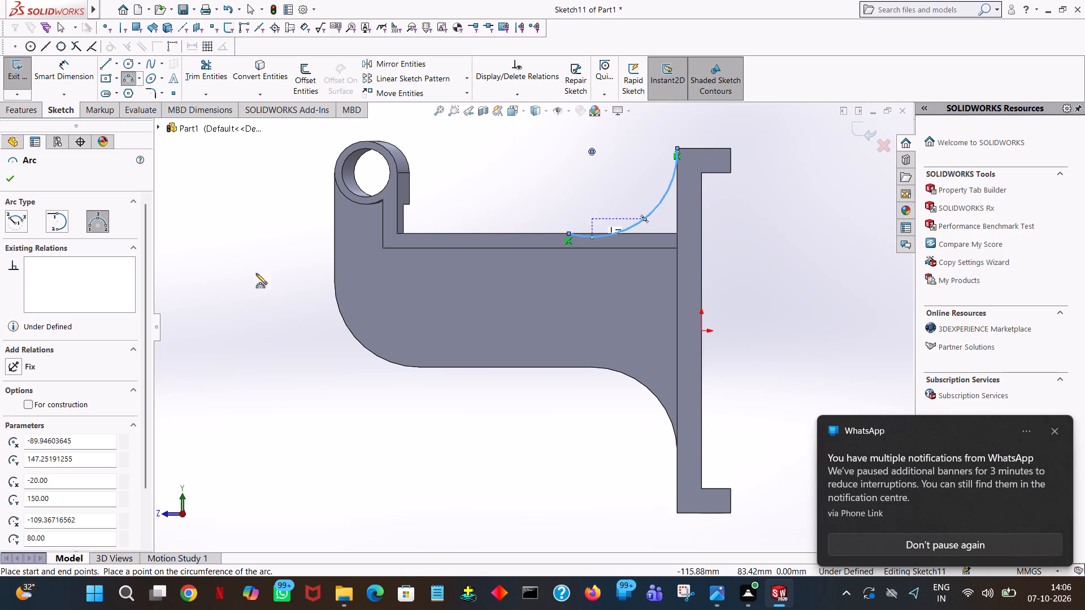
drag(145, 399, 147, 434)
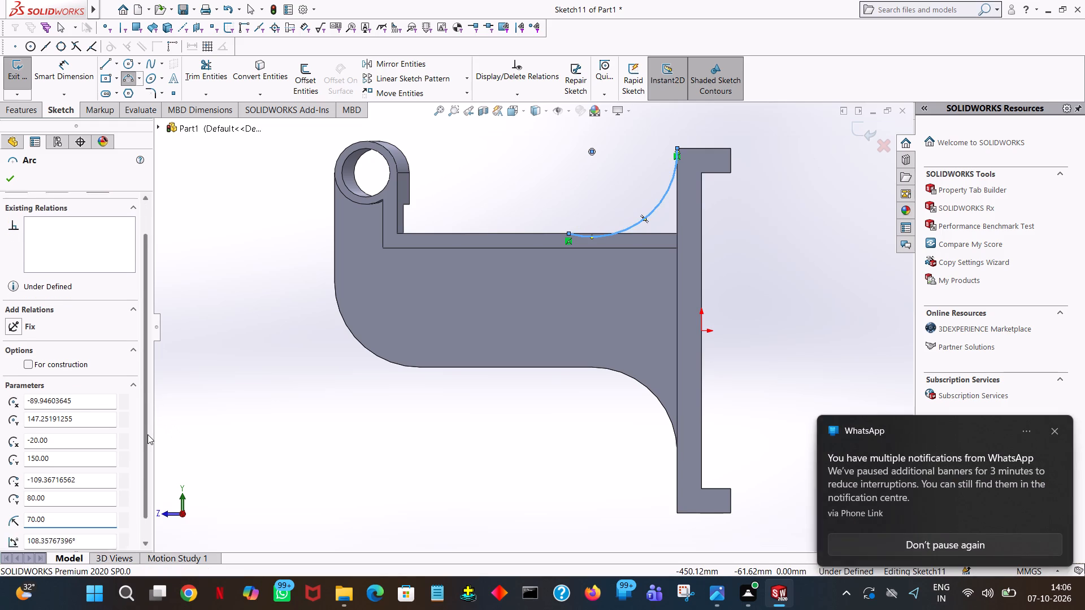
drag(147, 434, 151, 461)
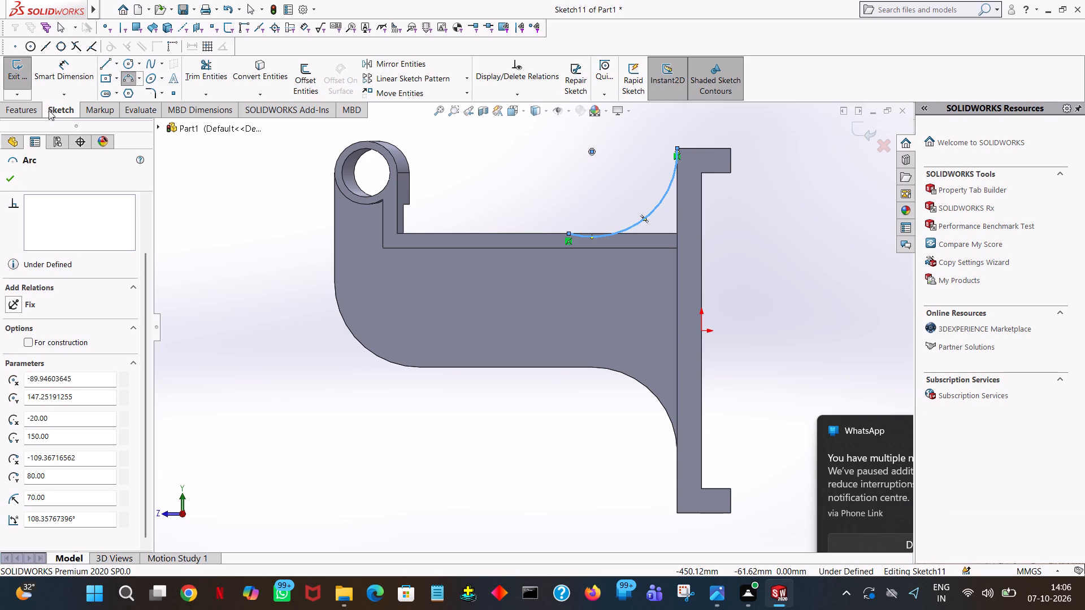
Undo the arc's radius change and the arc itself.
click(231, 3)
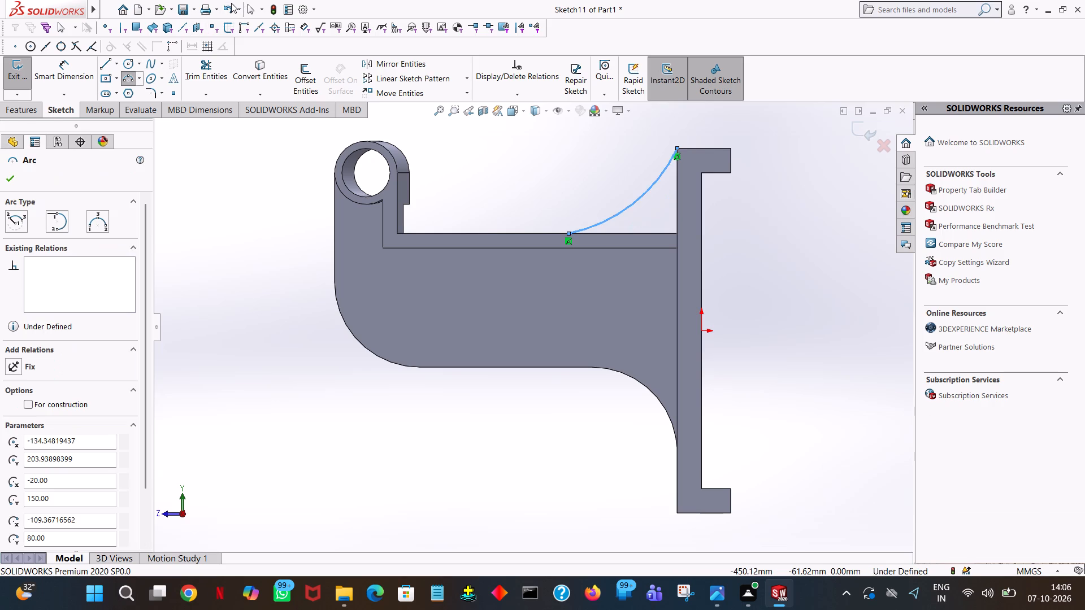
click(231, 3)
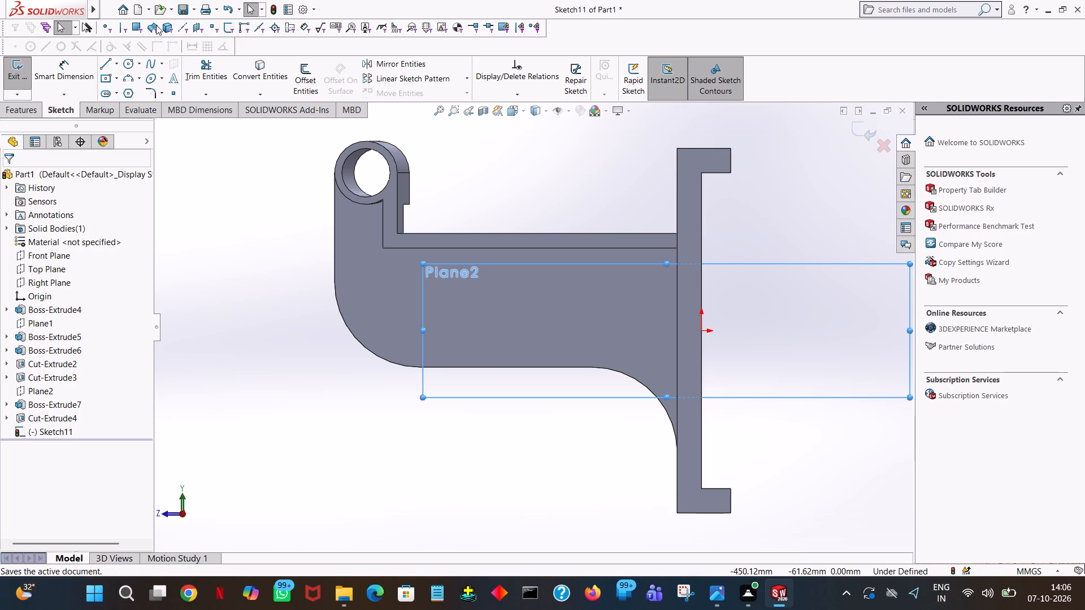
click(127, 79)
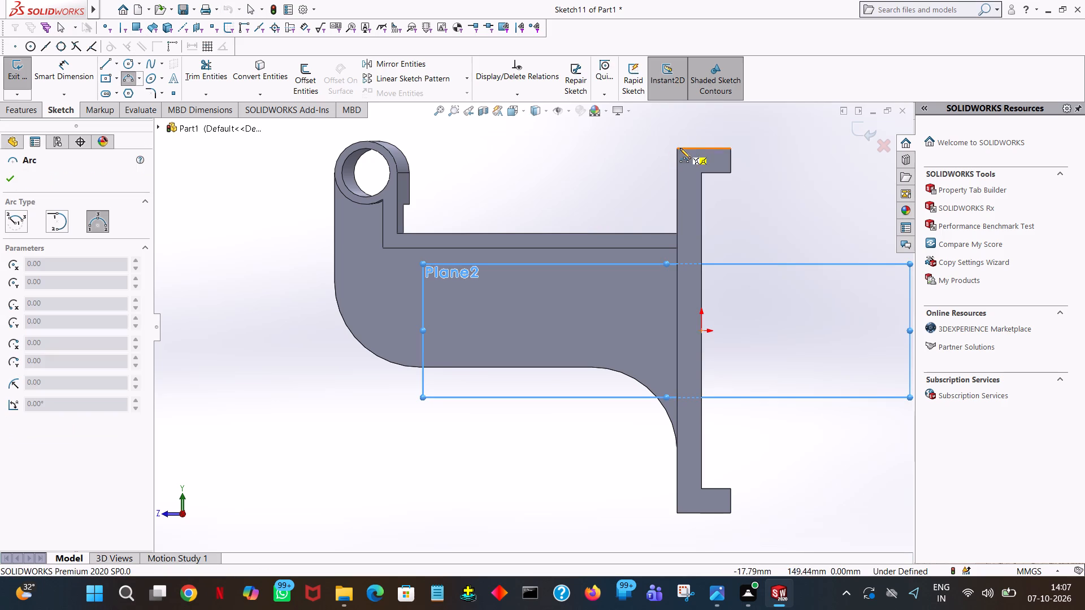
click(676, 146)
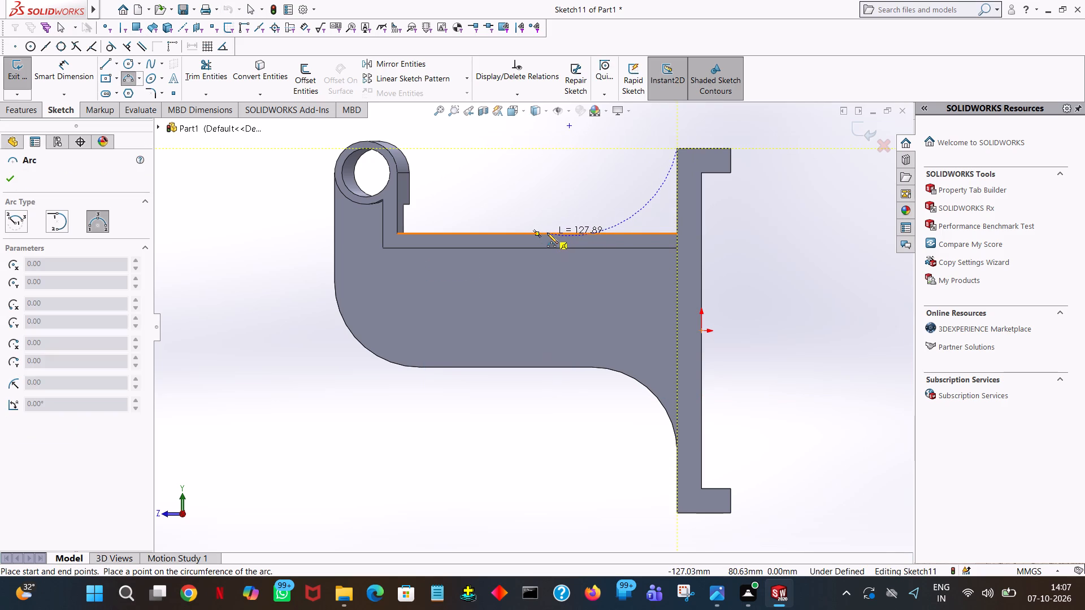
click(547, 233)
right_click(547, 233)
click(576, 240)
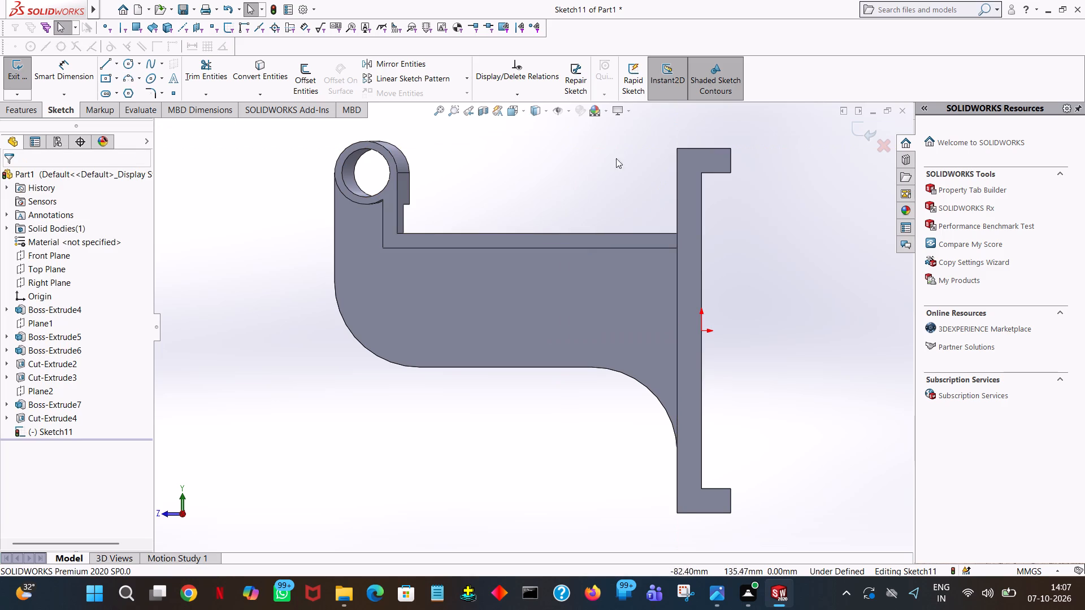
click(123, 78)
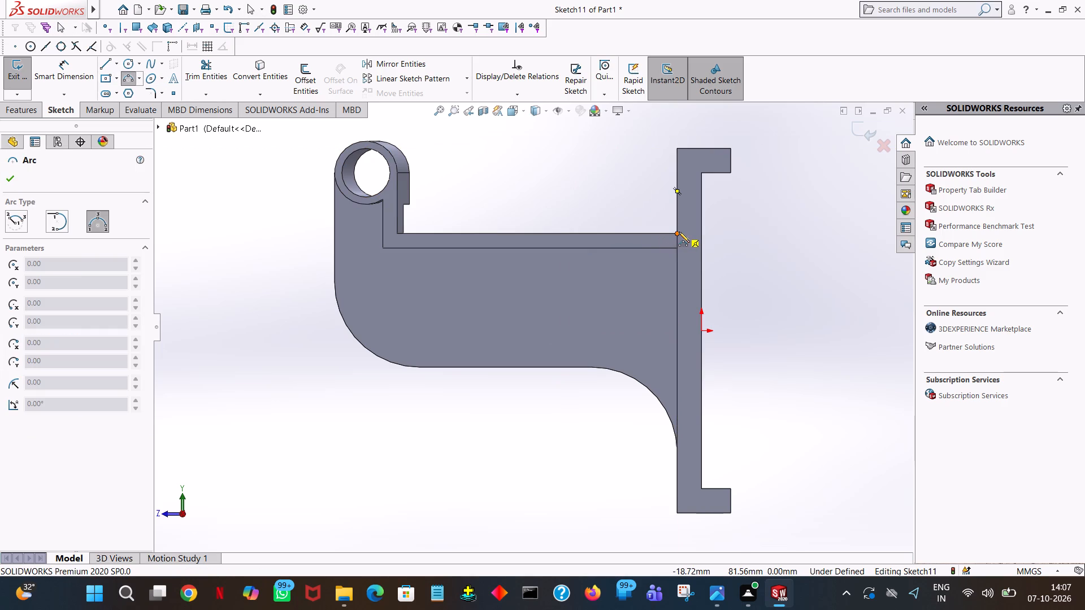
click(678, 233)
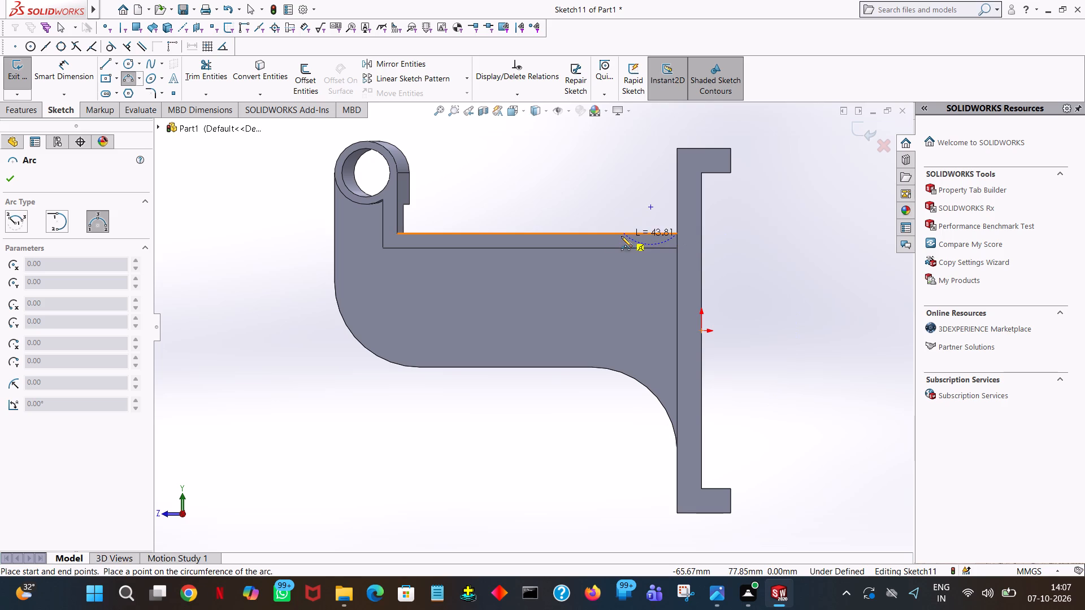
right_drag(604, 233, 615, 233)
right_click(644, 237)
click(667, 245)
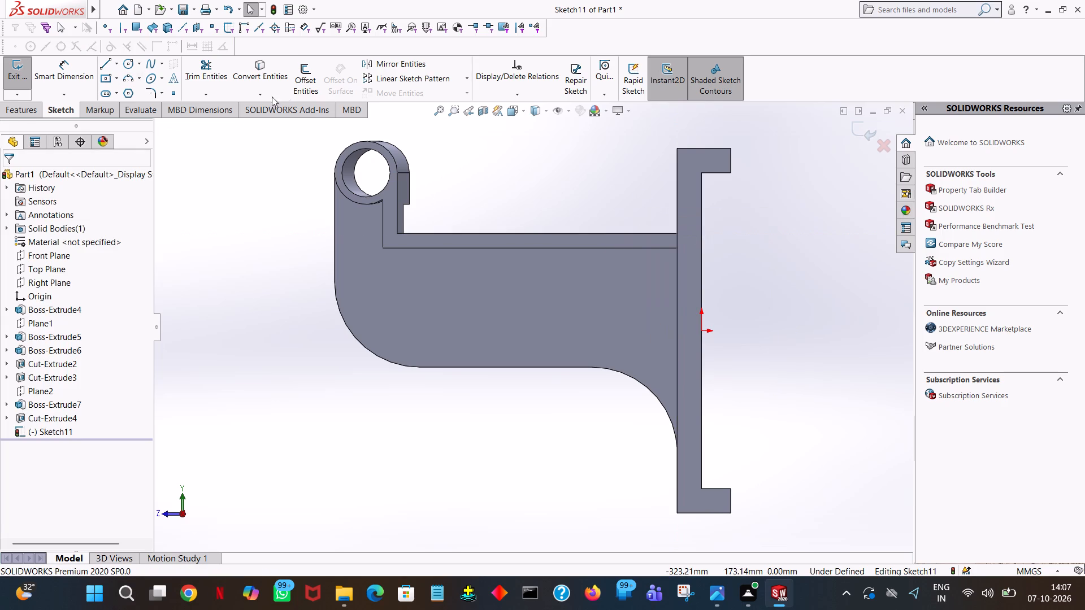
Sketch a 70 mm line along the arm's top edge, starting at the corner where it meets the body.
click(112, 62)
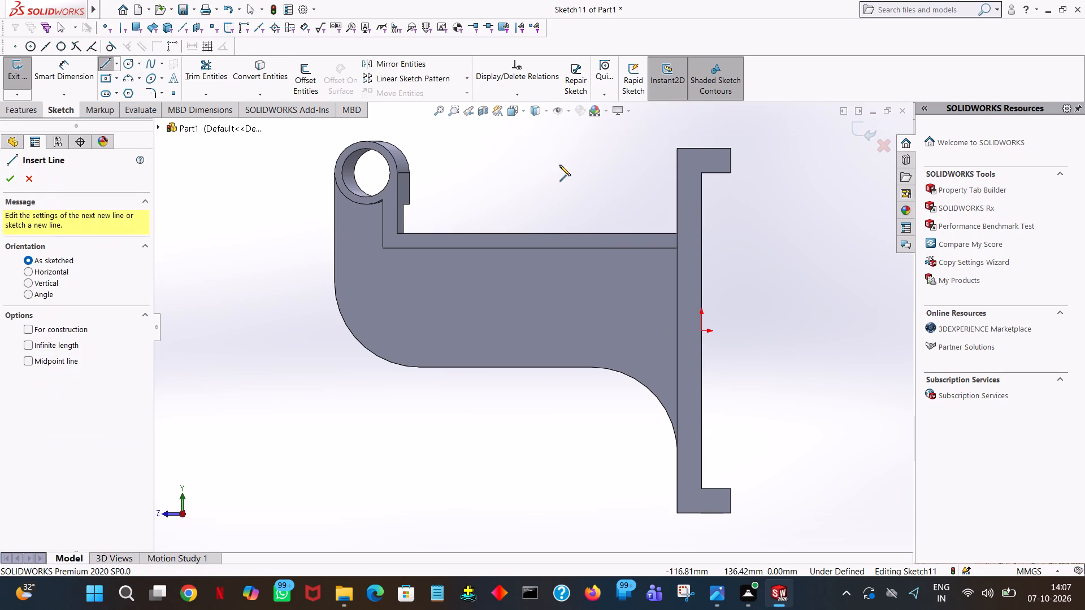
click(675, 232)
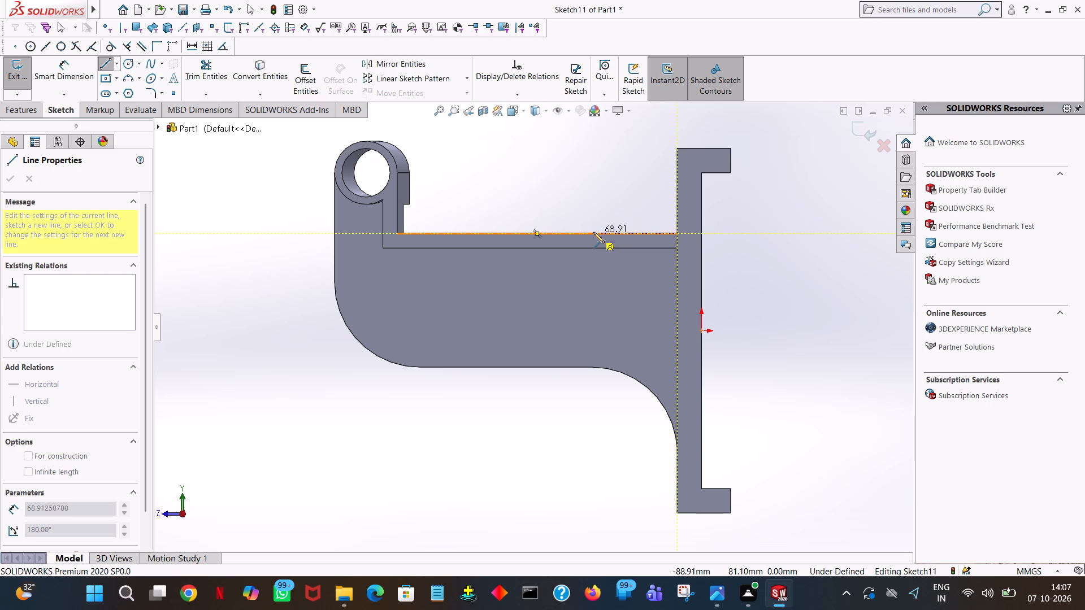
click(593, 232)
key(7)
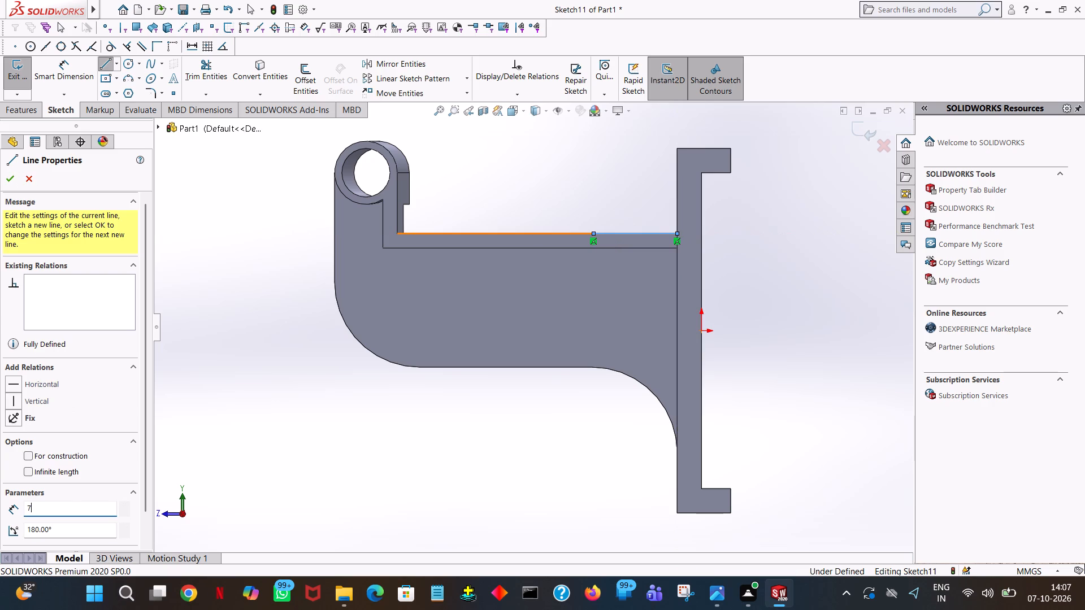
key(0)
key(Return)
right_click(593, 232)
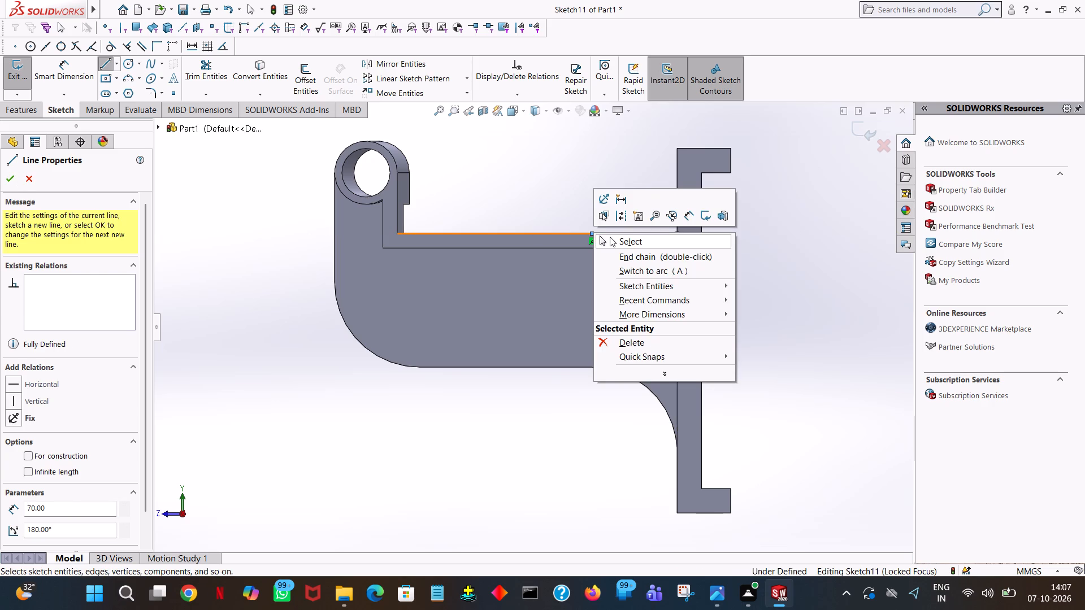
click(610, 237)
Draw a three-point arc from the body's upper corner to the line's free end and set its radius to 70 mm.
click(126, 79)
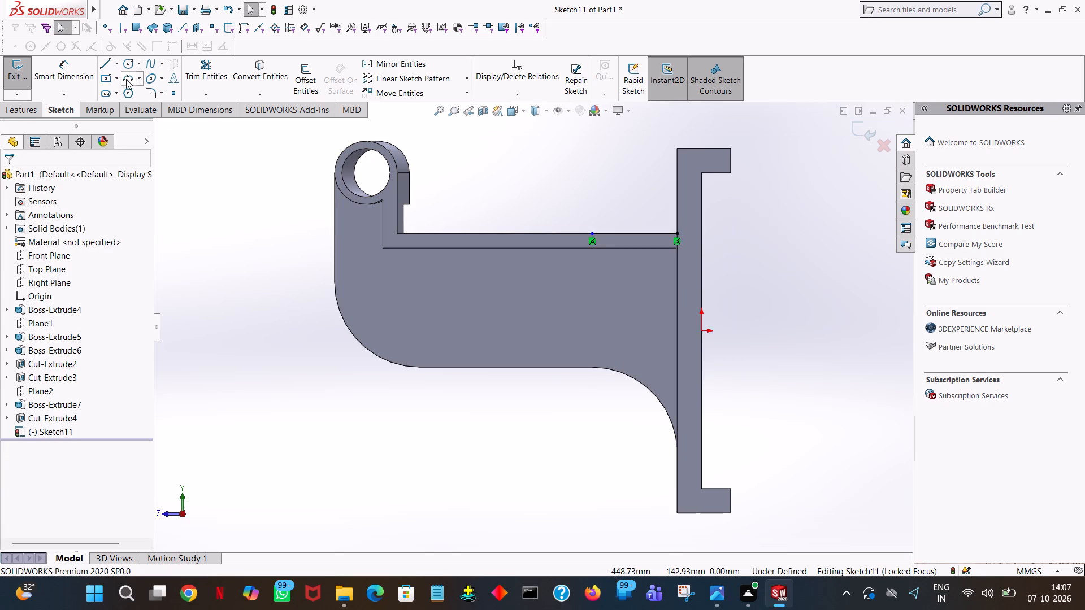
click(678, 149)
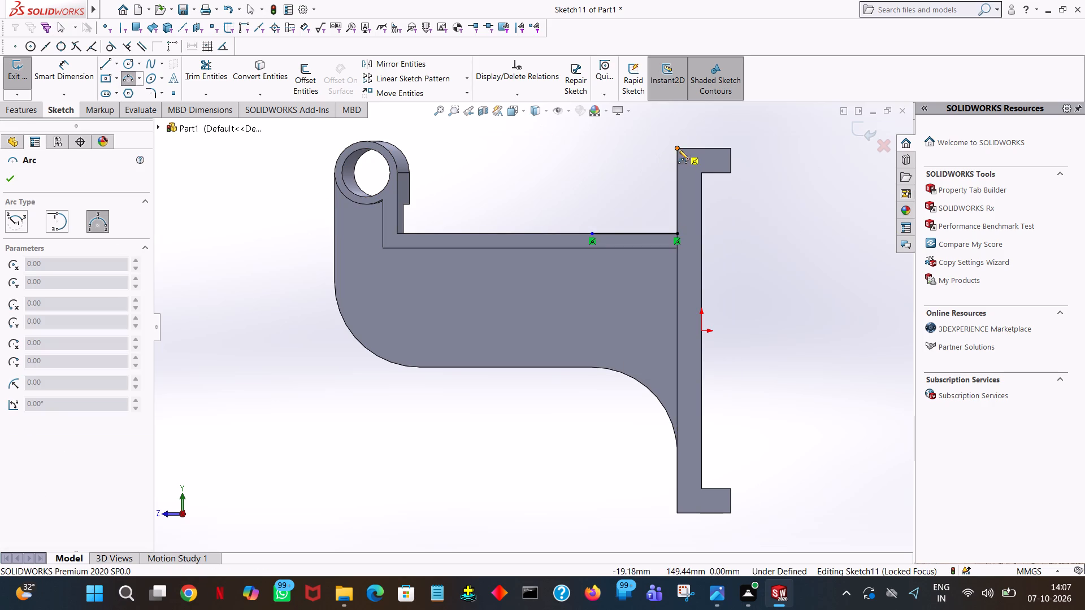
click(591, 233)
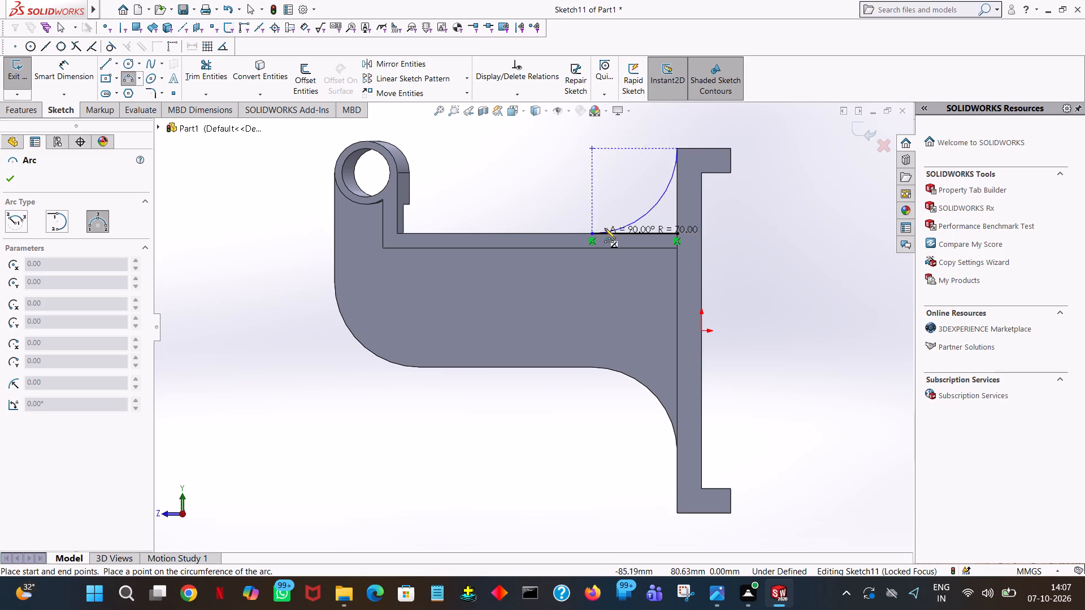
click(634, 205)
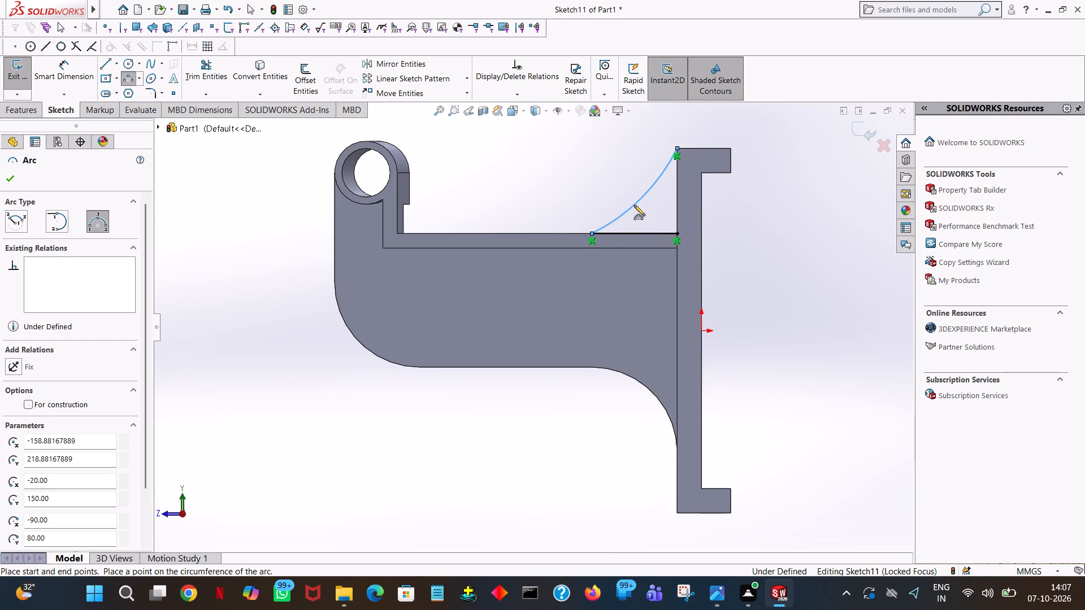
text(70)
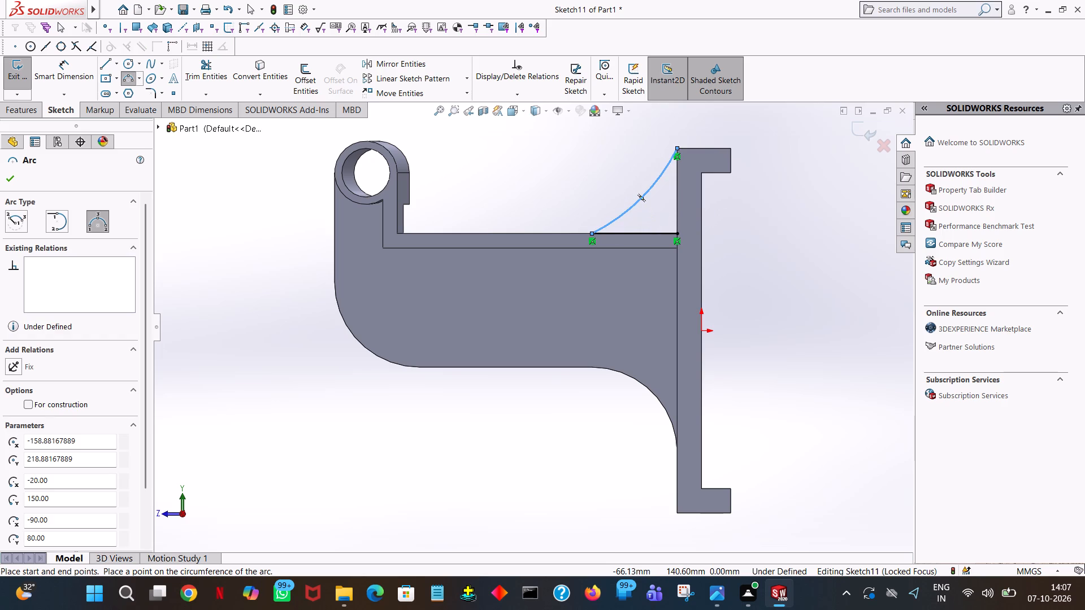
right_click(620, 154)
click(633, 162)
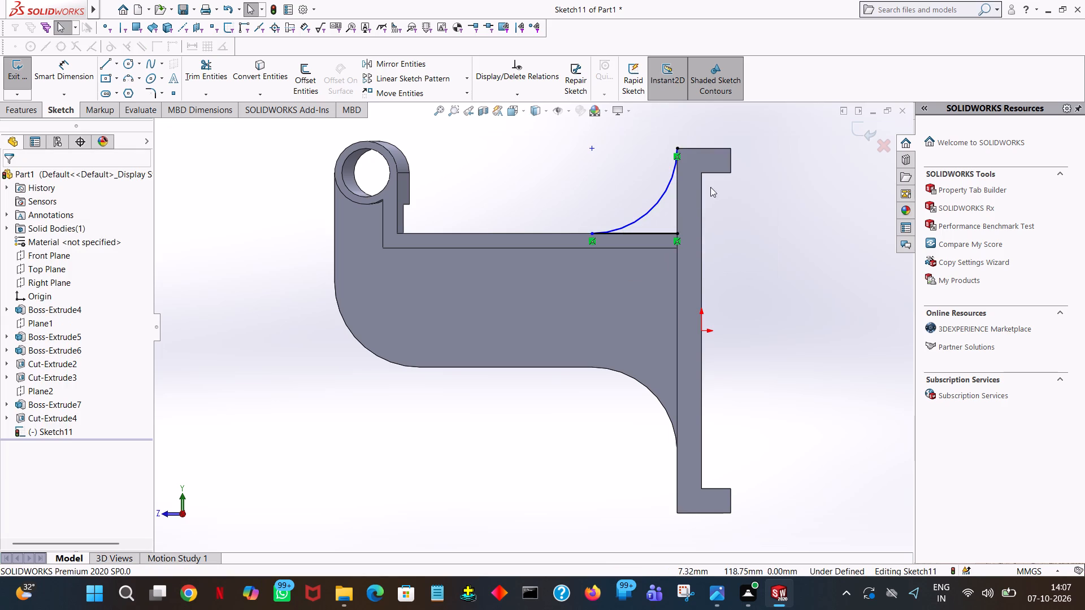
click(643, 216)
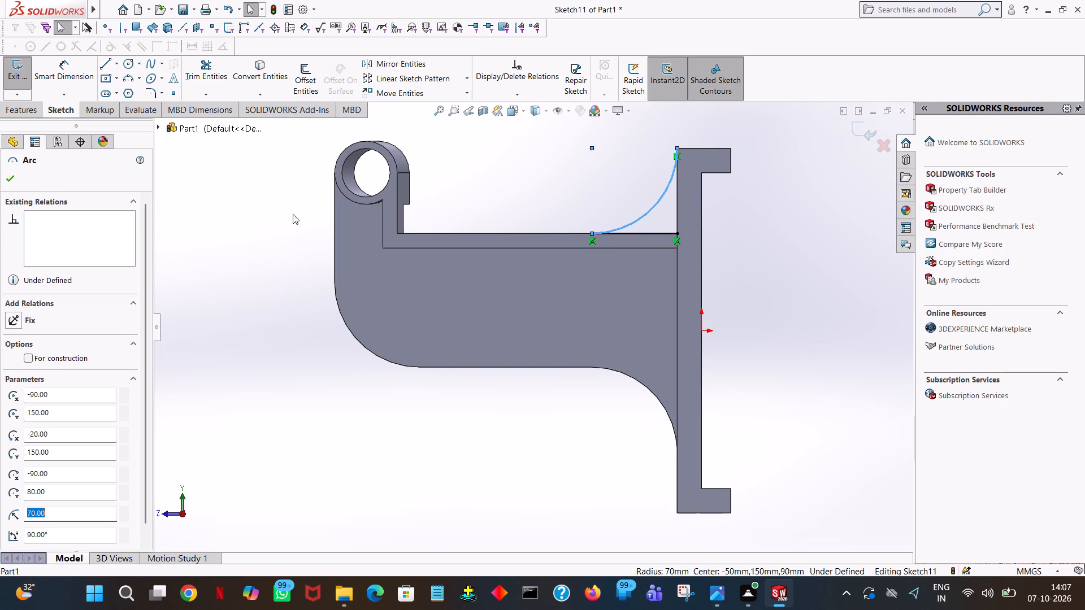
click(262, 202)
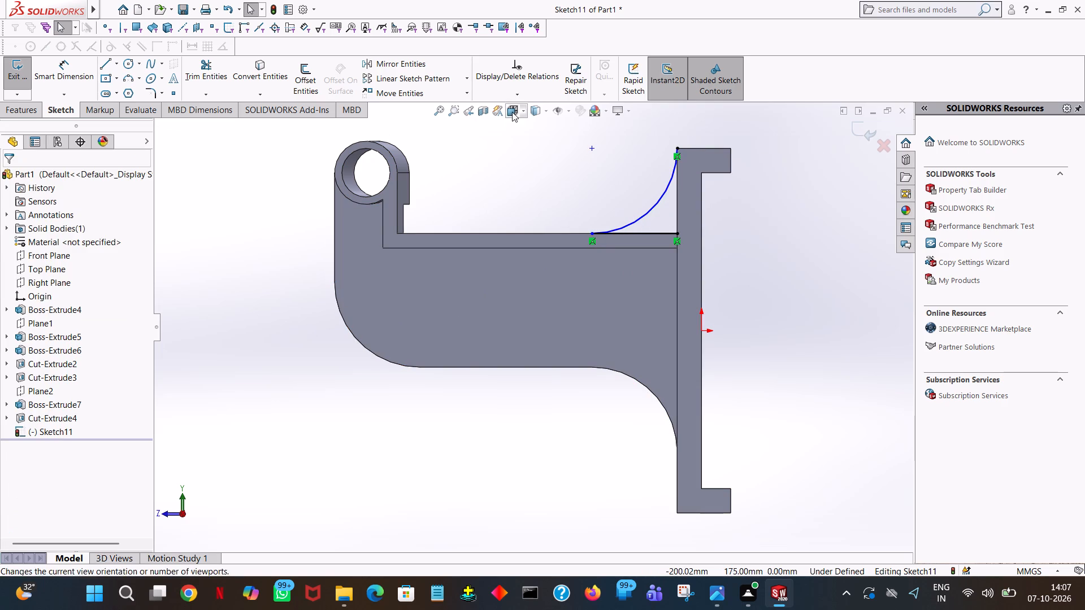
Close the rib profile with a vertical line from the body's upper corner down to the arm corner.
click(106, 68)
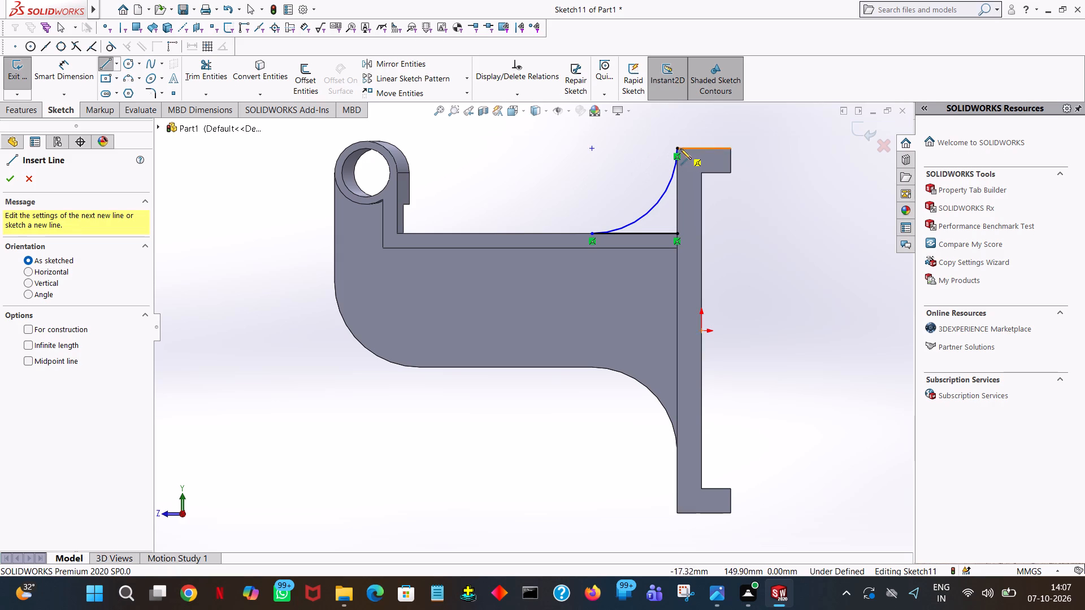
click(677, 147)
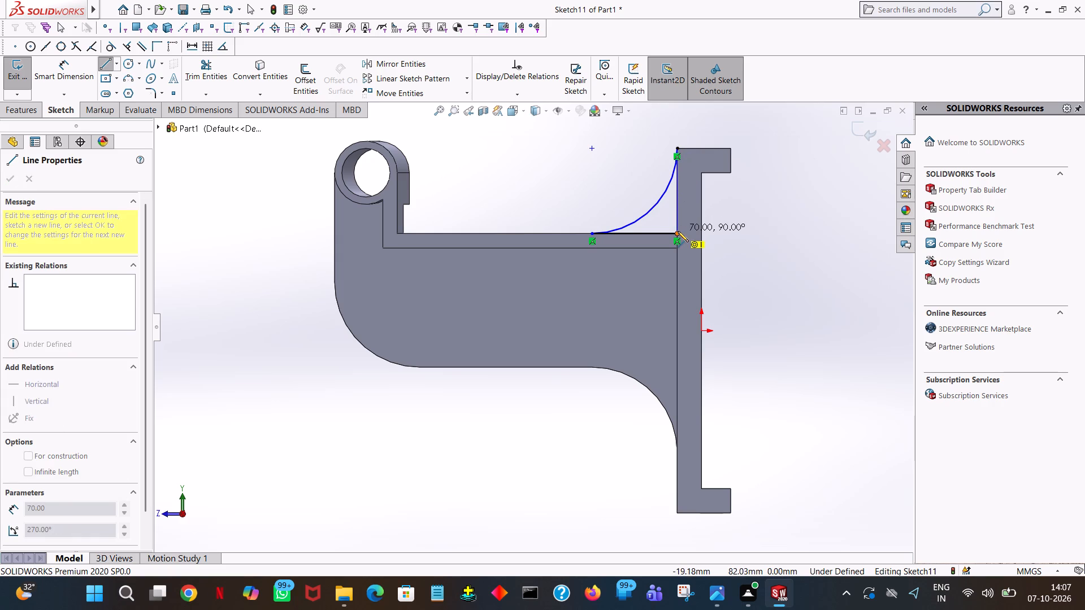
click(678, 231)
right_click(678, 231)
click(687, 235)
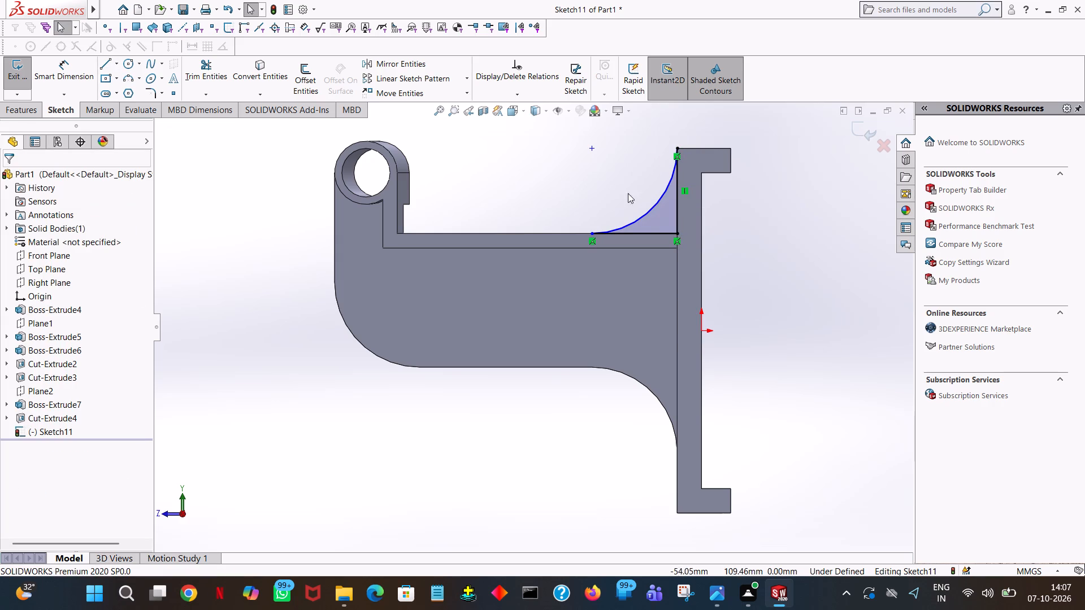
Extrude the closed rib profile 12 mm as a boss with the Mid Plane end condition, merged with the body.
middle_drag(576, 172, 643, 198)
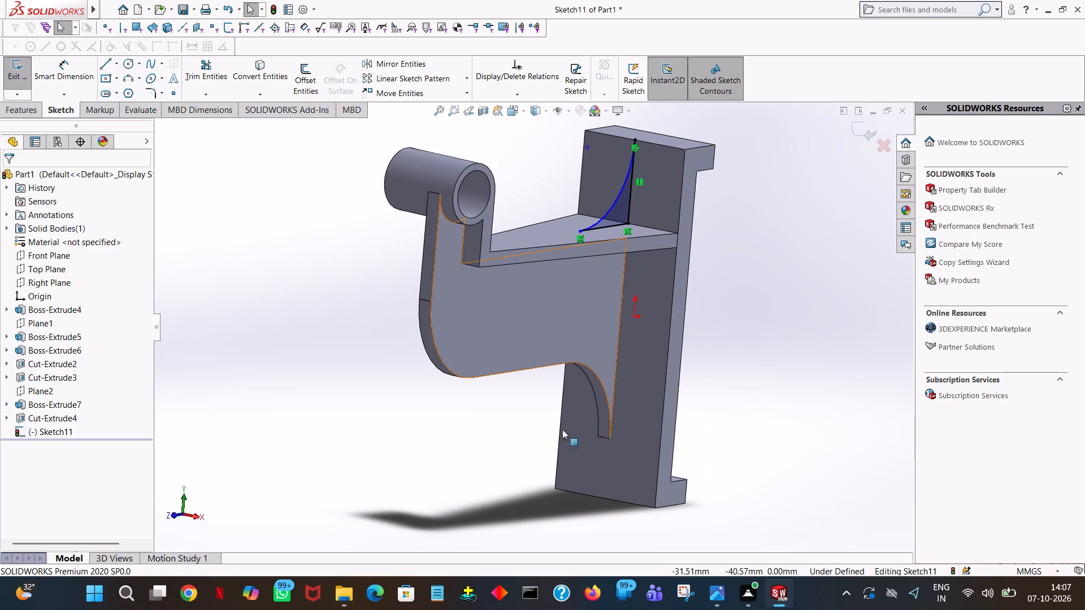
click(25, 115)
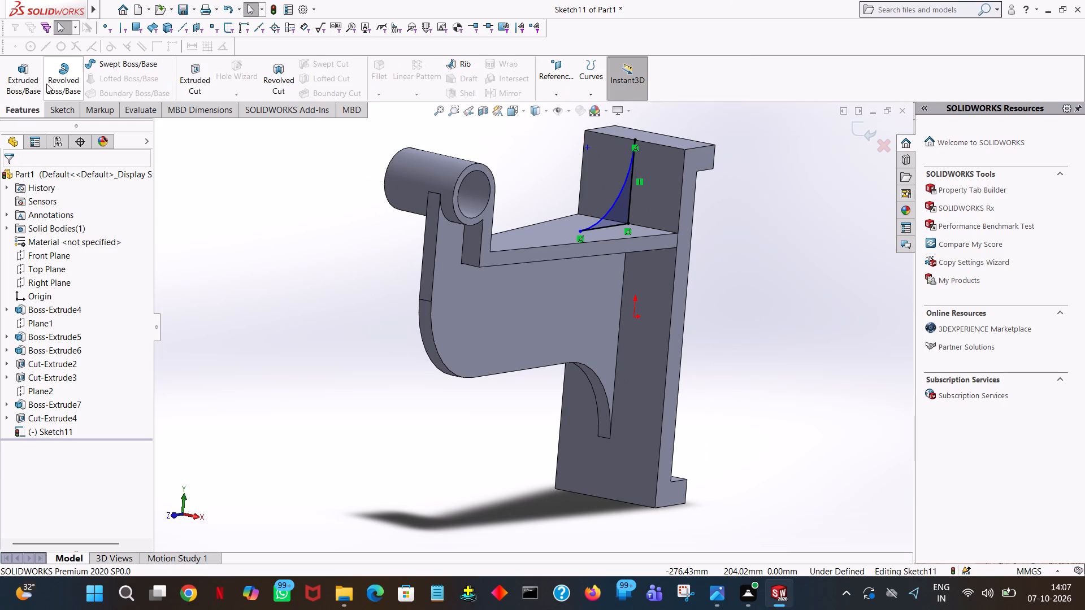
click(37, 82)
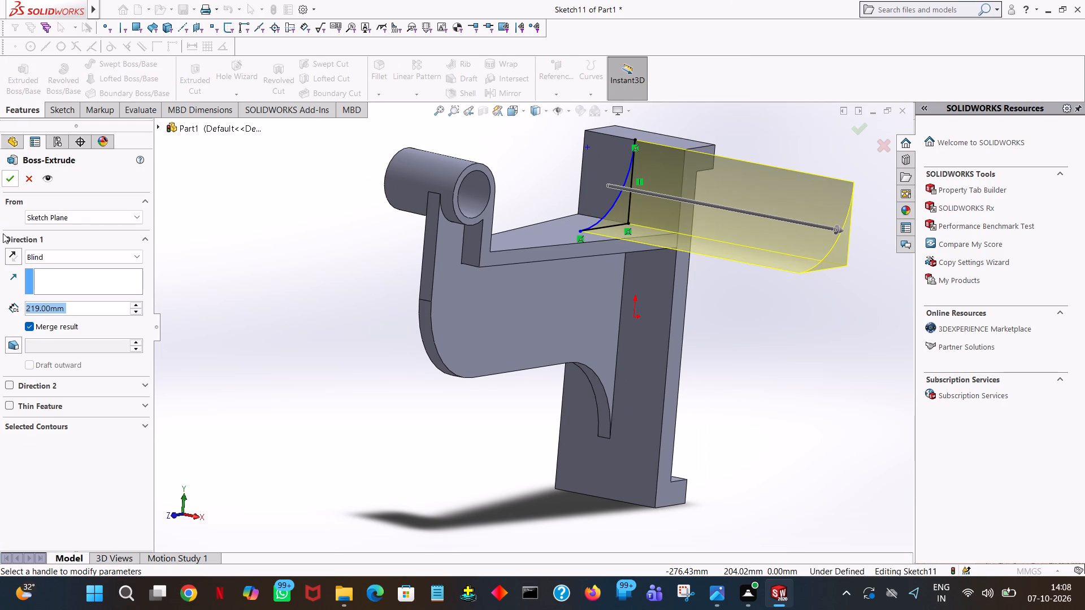
click(53, 251)
click(50, 328)
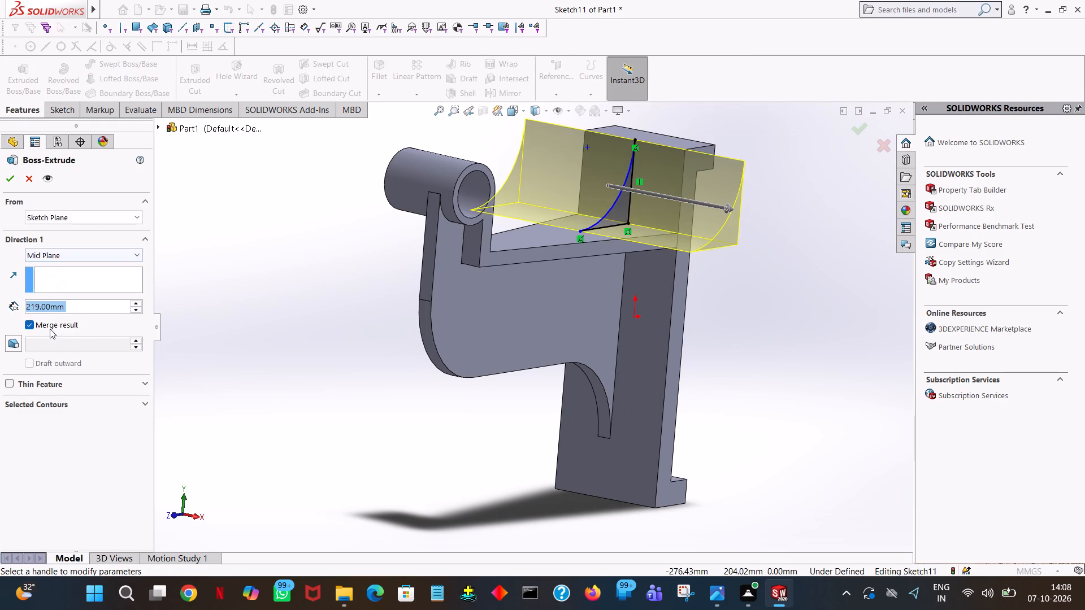
text(12)
key(Return)
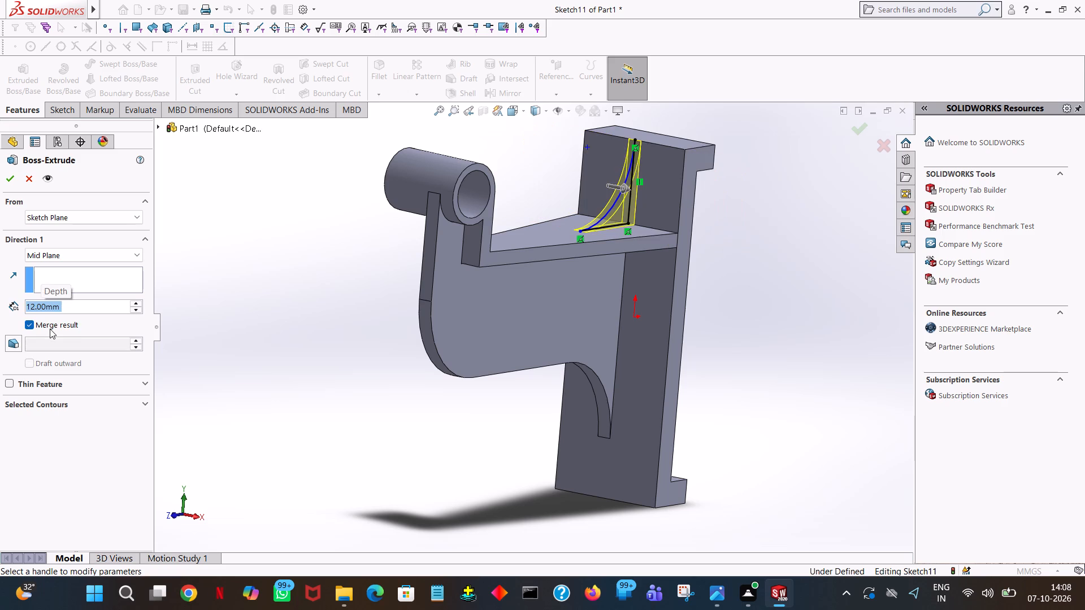
click(9, 178)
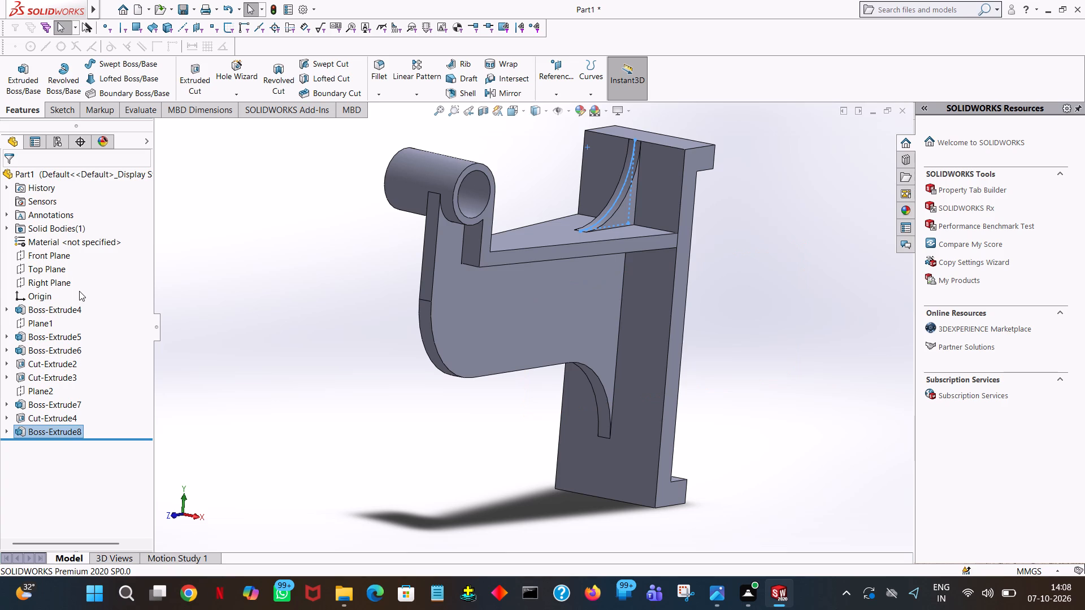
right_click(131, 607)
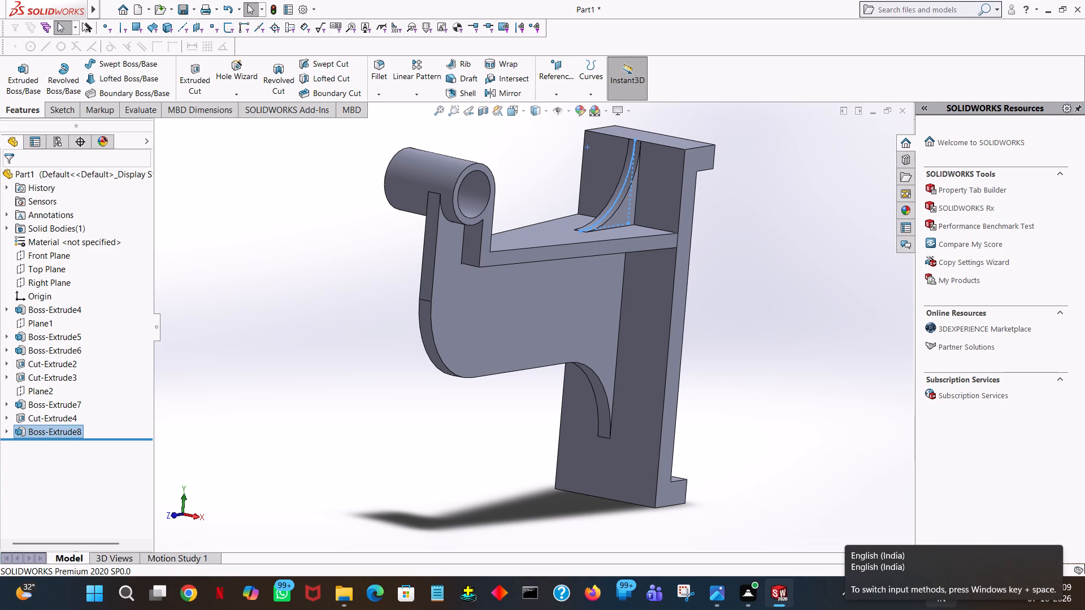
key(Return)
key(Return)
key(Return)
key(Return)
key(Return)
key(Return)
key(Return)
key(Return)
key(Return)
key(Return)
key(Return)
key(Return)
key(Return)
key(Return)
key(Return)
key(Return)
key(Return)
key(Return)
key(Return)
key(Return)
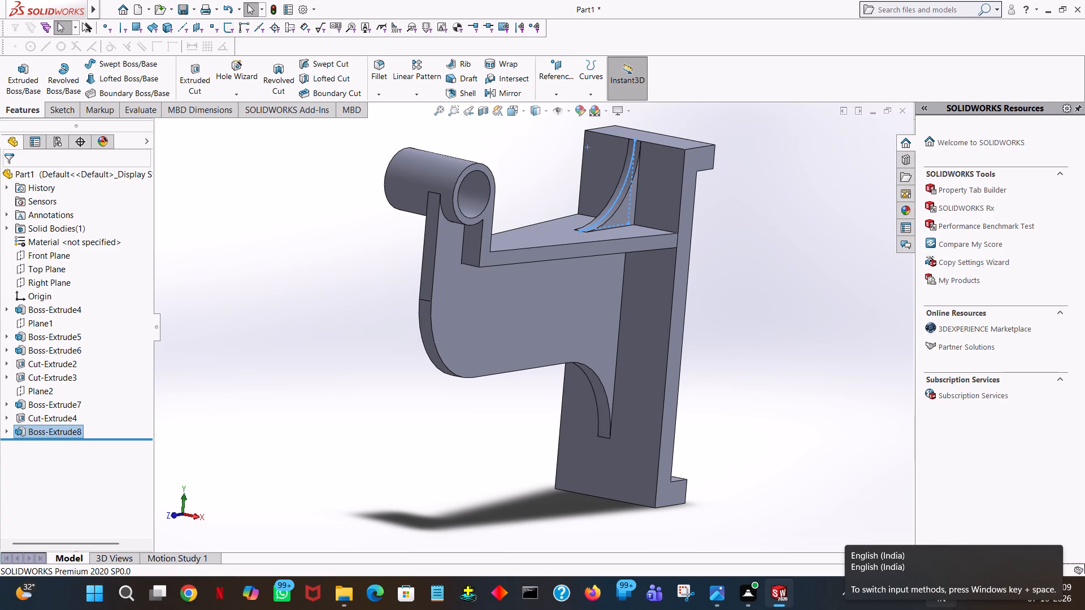
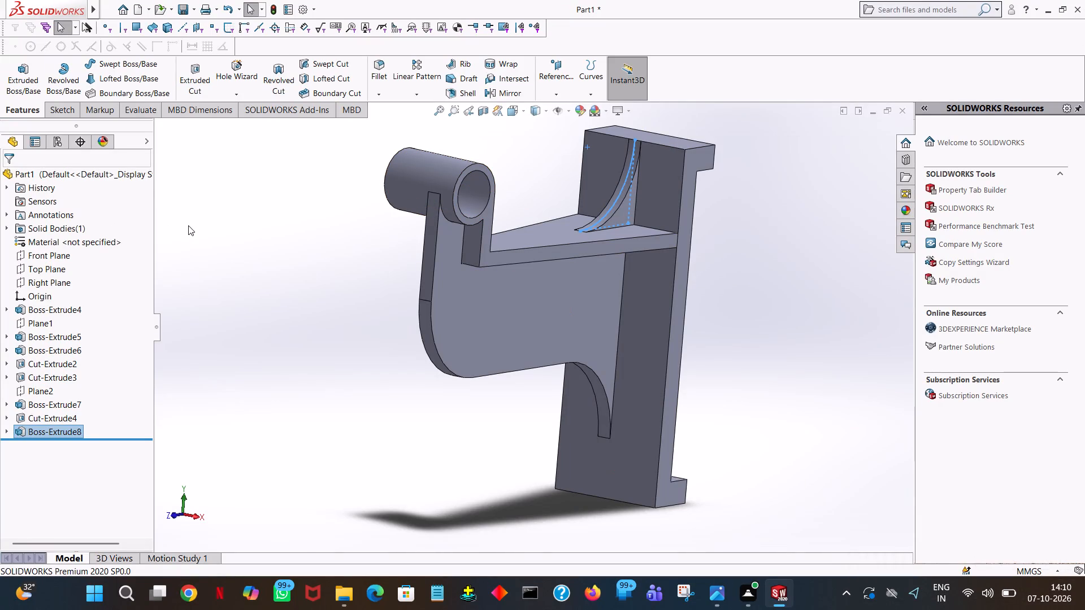
Open an Extruded Cut sketch on the body's inner face beside the upper rib and view it face-on.
click(220, 222)
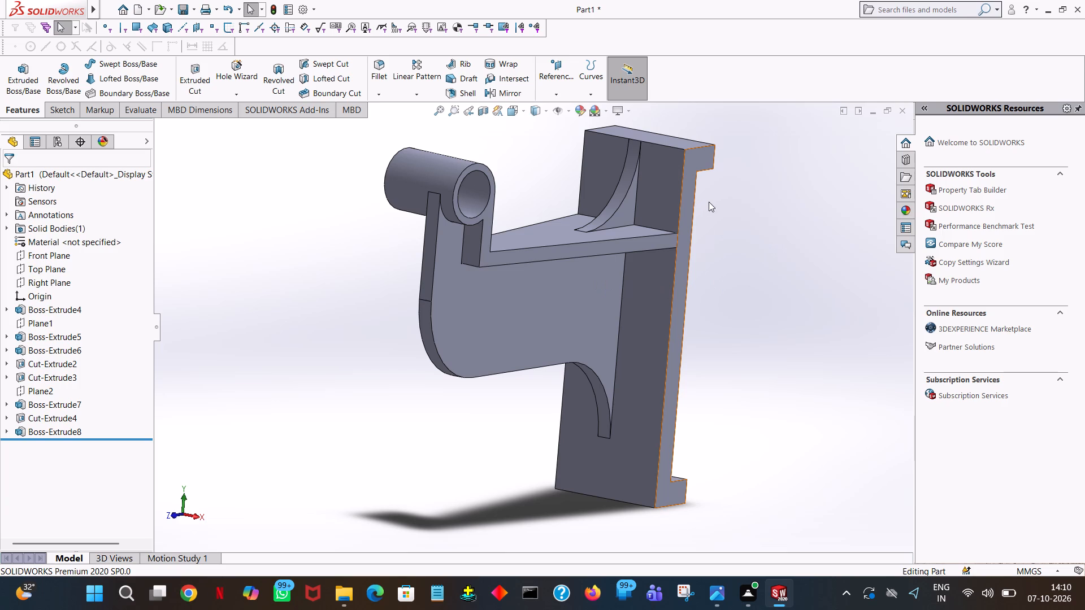
middle_drag(709, 202, 652, 208)
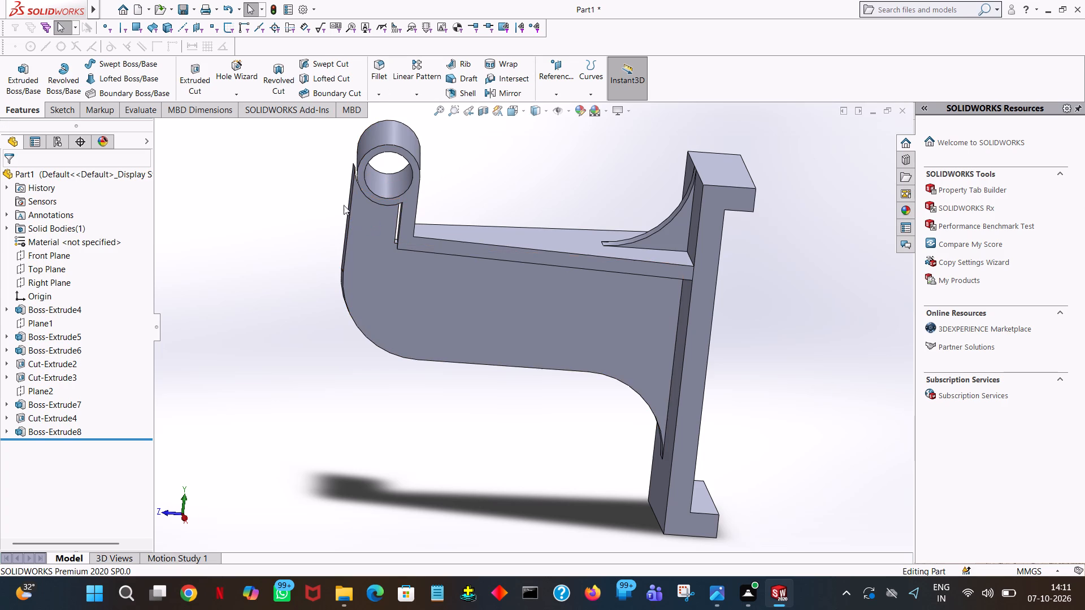
middle_drag(328, 249, 333, 206)
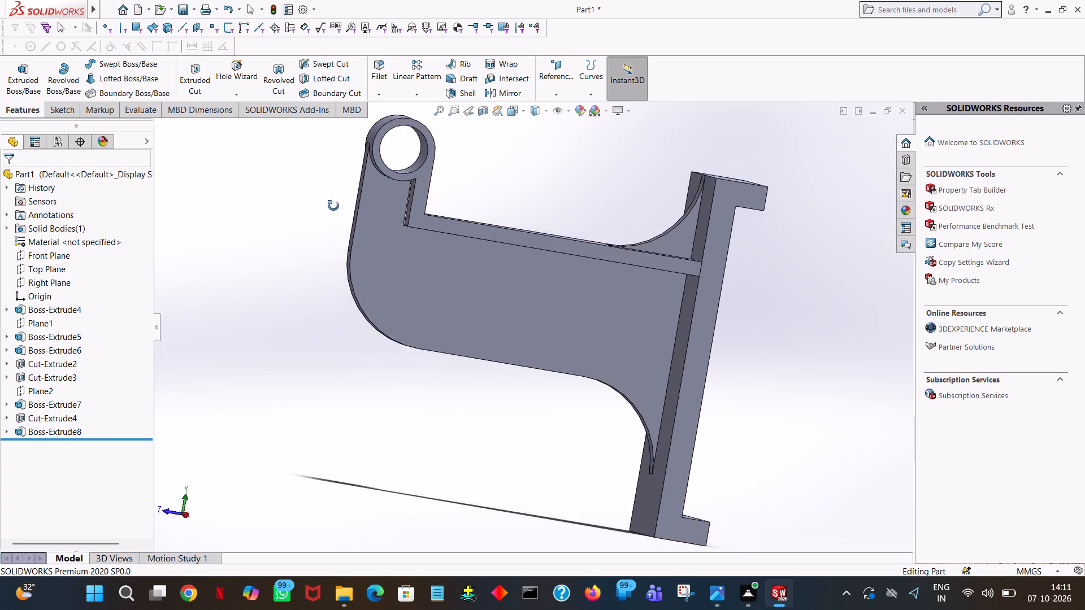
middle_drag(333, 206, 329, 228)
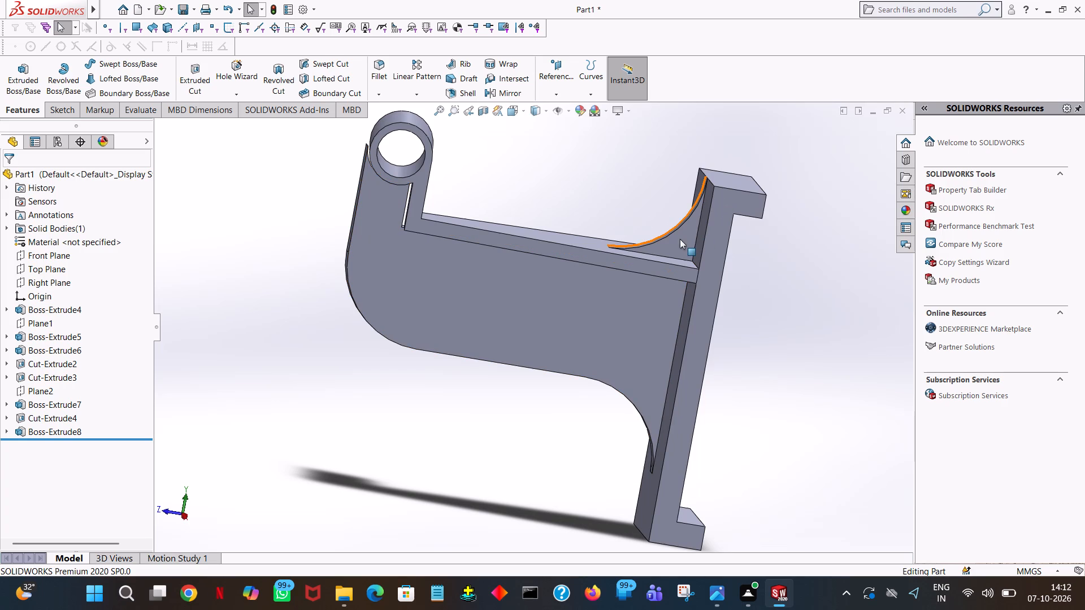
click(185, 85)
middle_drag(533, 155, 579, 216)
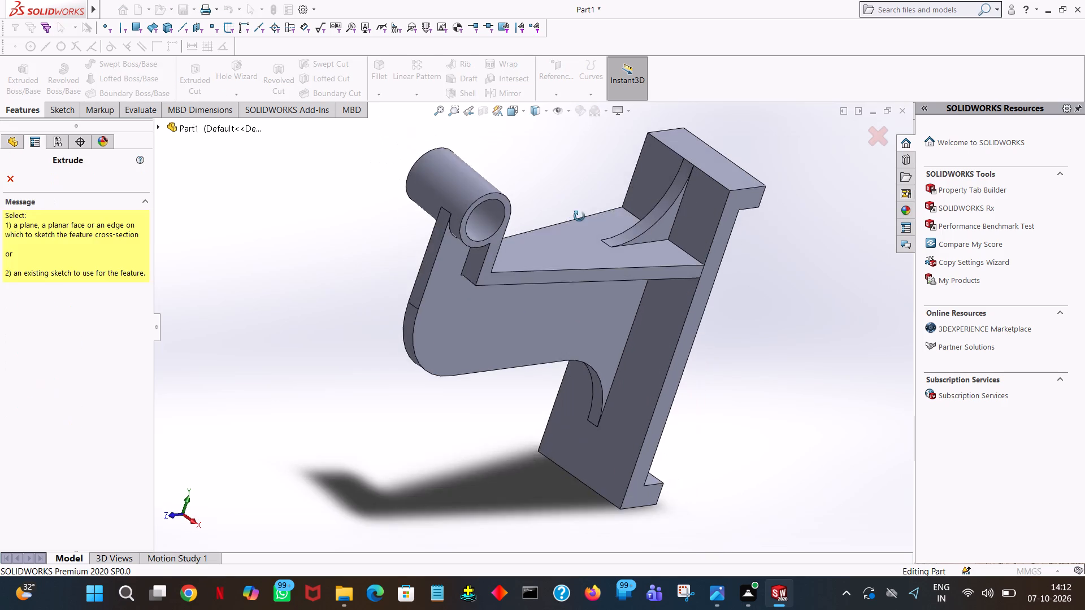
middle_drag(579, 216, 589, 228)
click(683, 196)
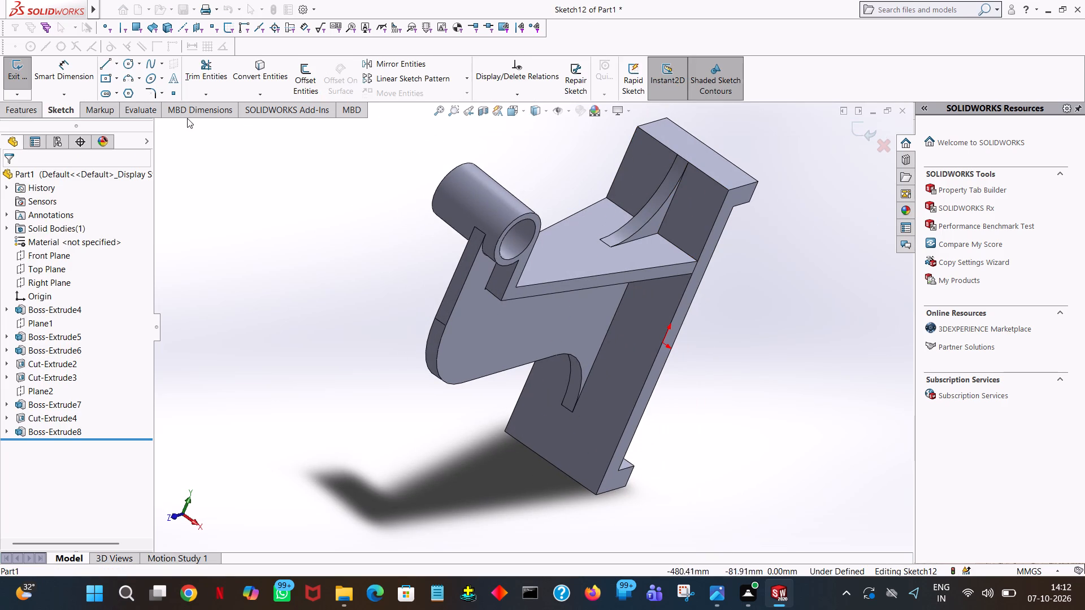
key(space)
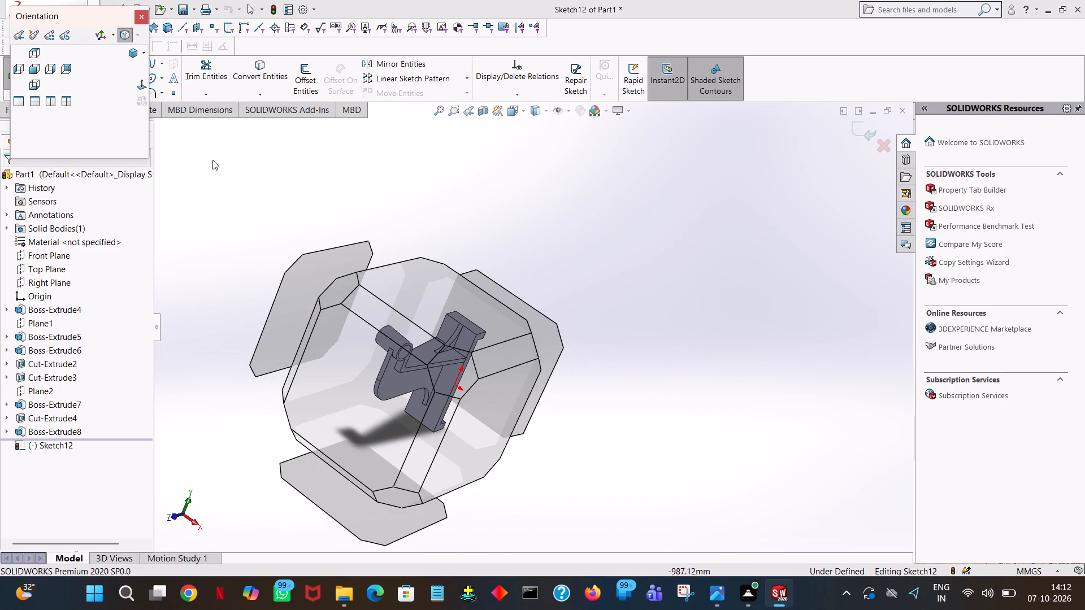
click(138, 82)
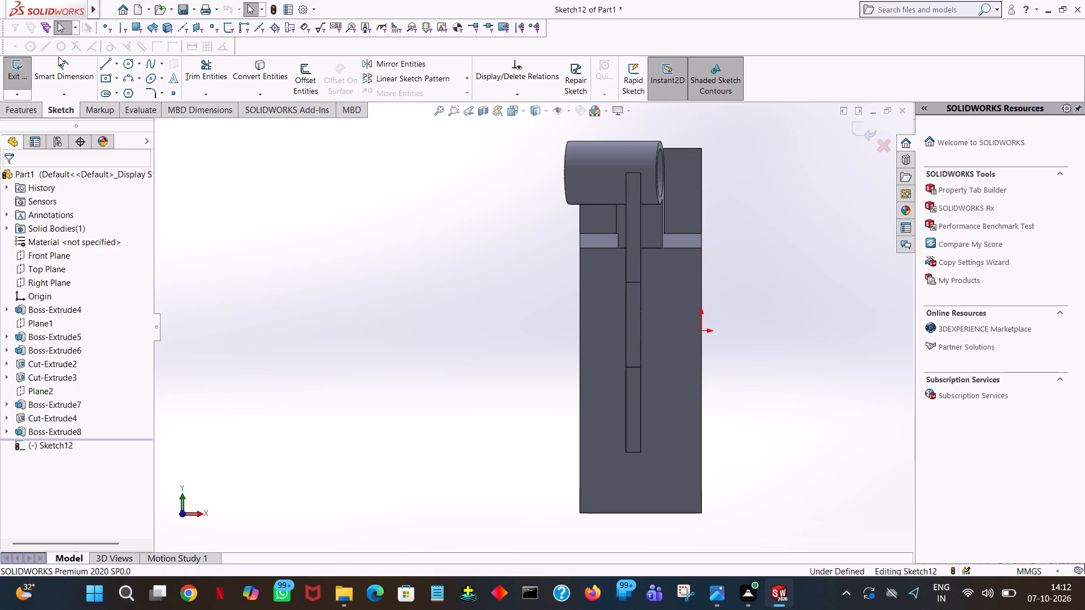
Draw two guide lines from the face's upper corner on the origin side: 22 mm horizontally inward and 22 mm vertically down.
click(104, 66)
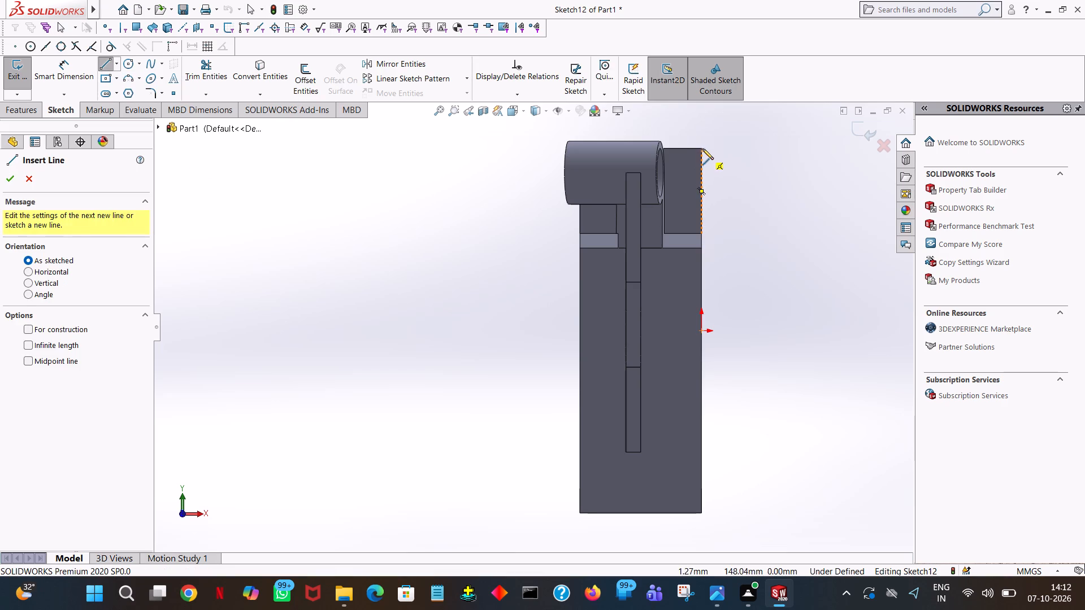
click(702, 149)
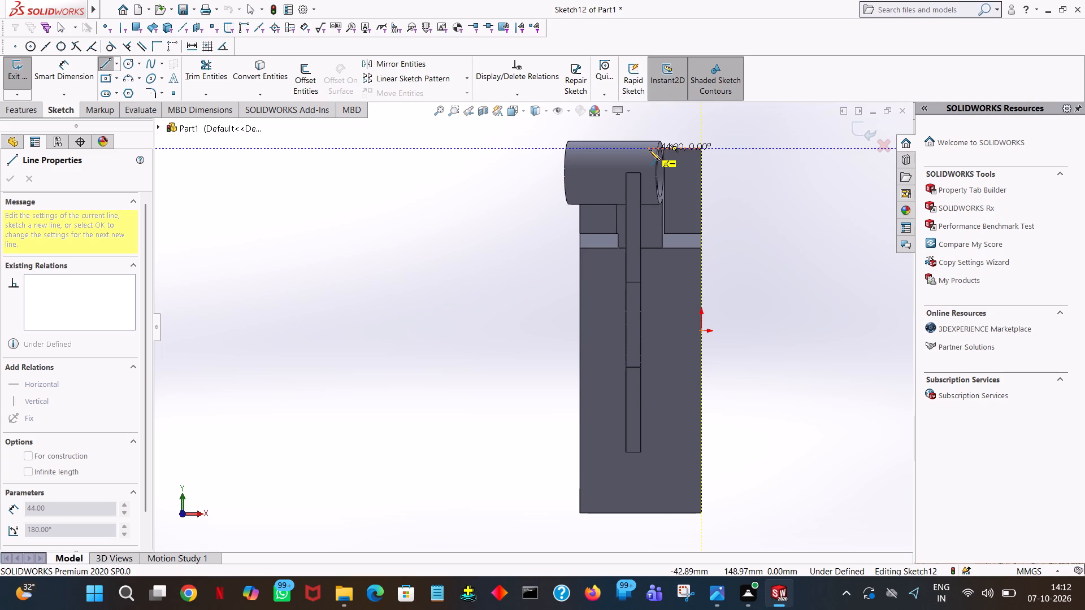
click(649, 150)
text(22)
key(Return)
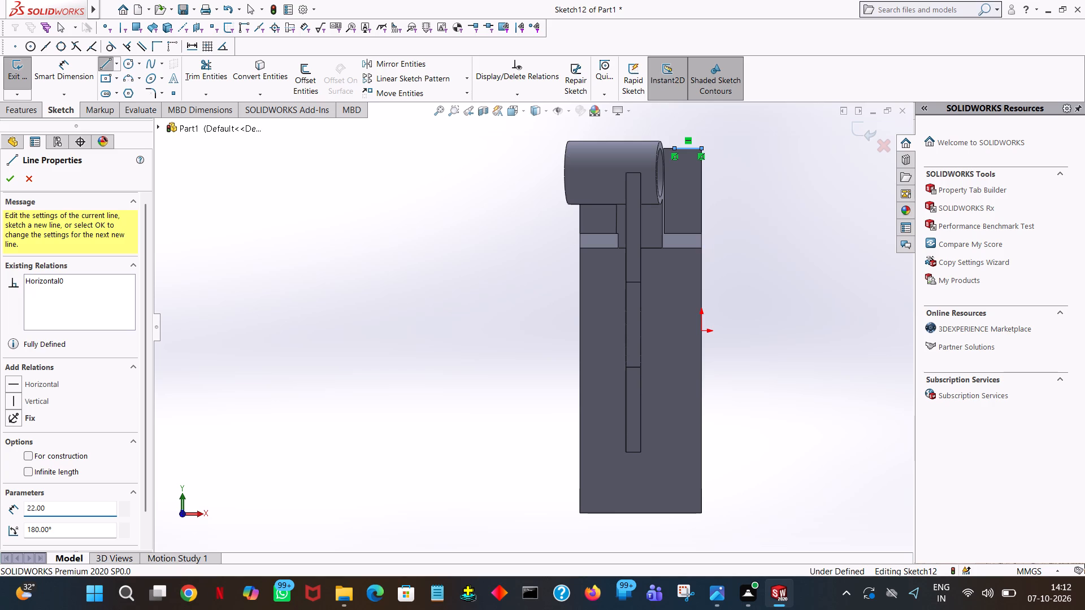
click(675, 186)
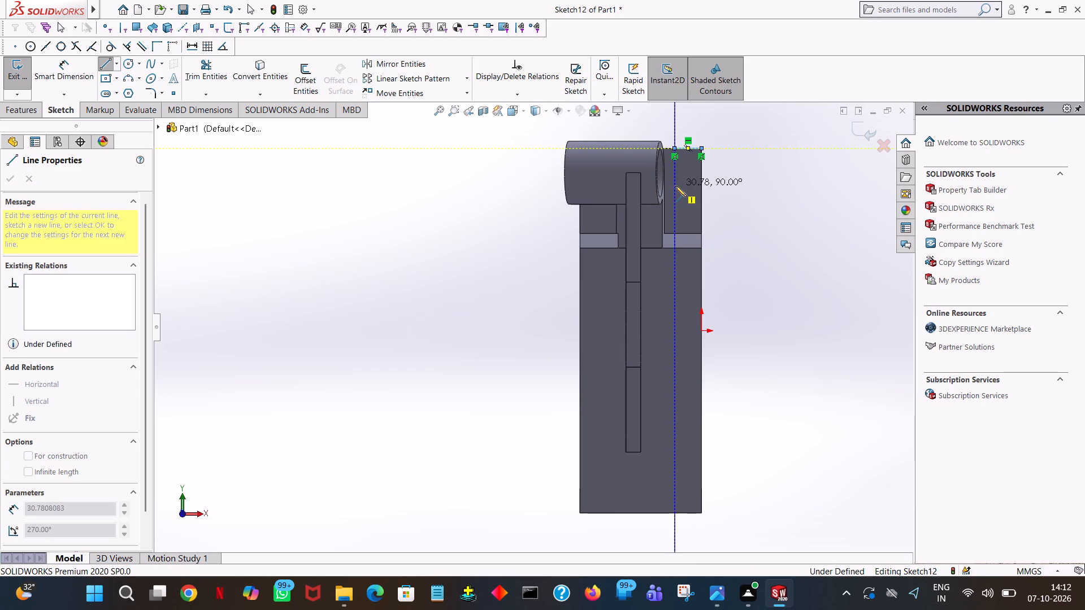
text(22)
key(Return)
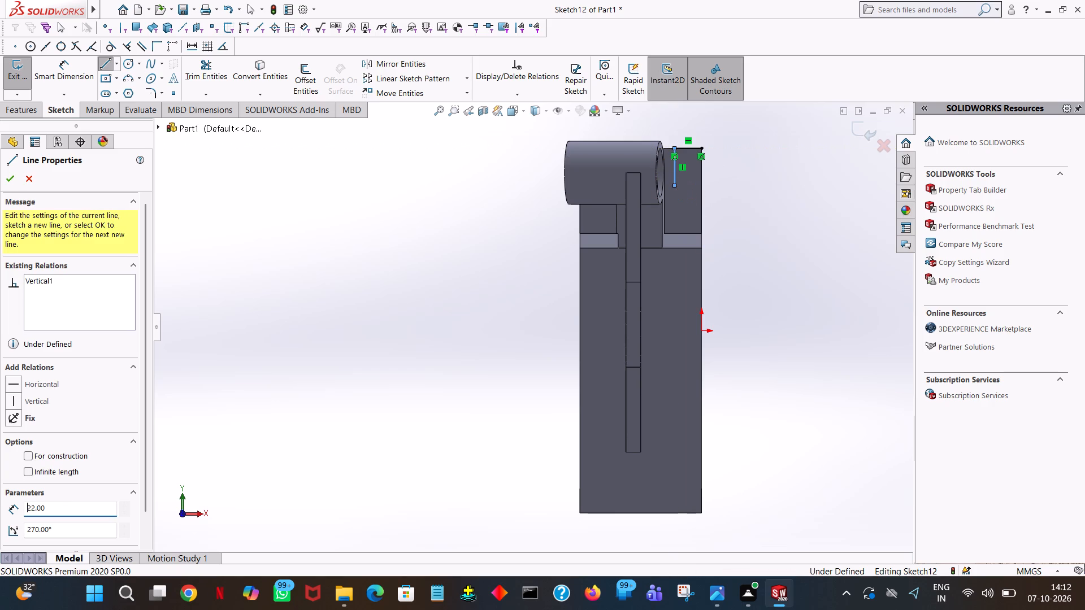
right_click(675, 186)
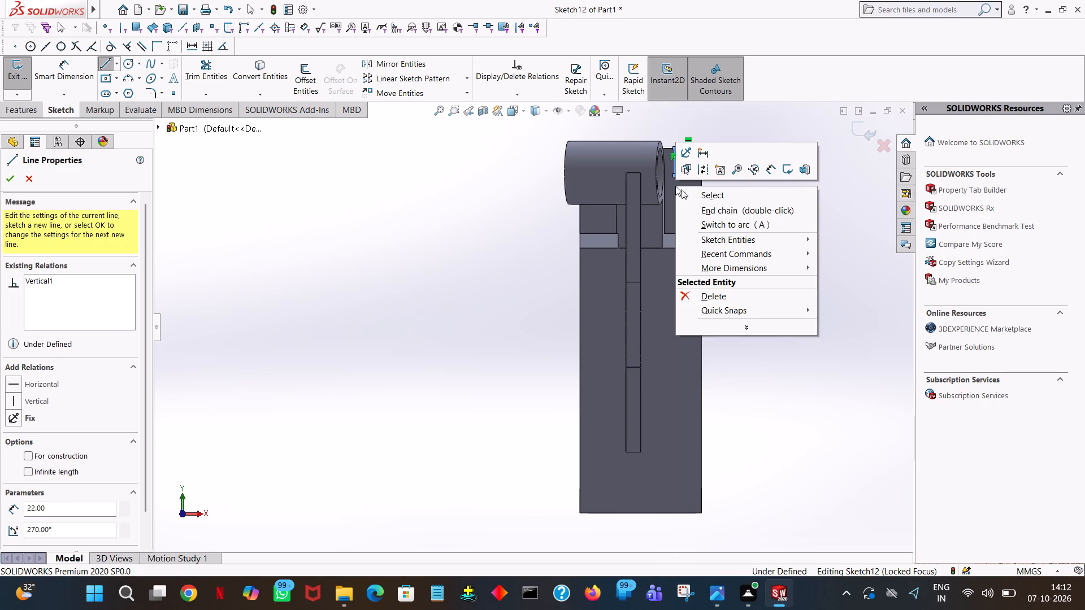
click(696, 192)
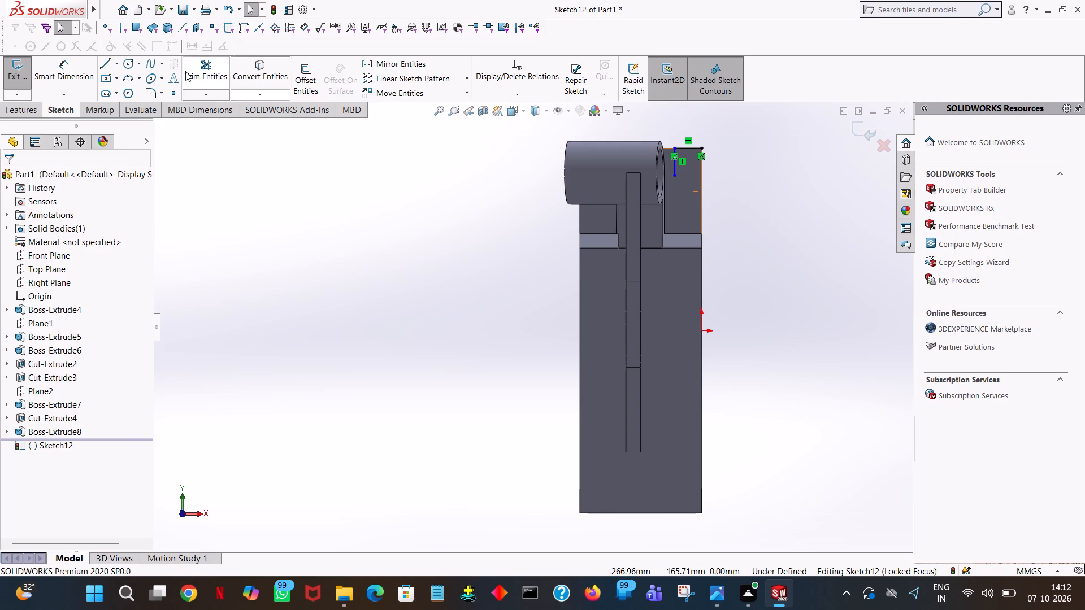
Draw a circle of 6 mm radius centred on the lower end of the vertical guide line.
click(132, 62)
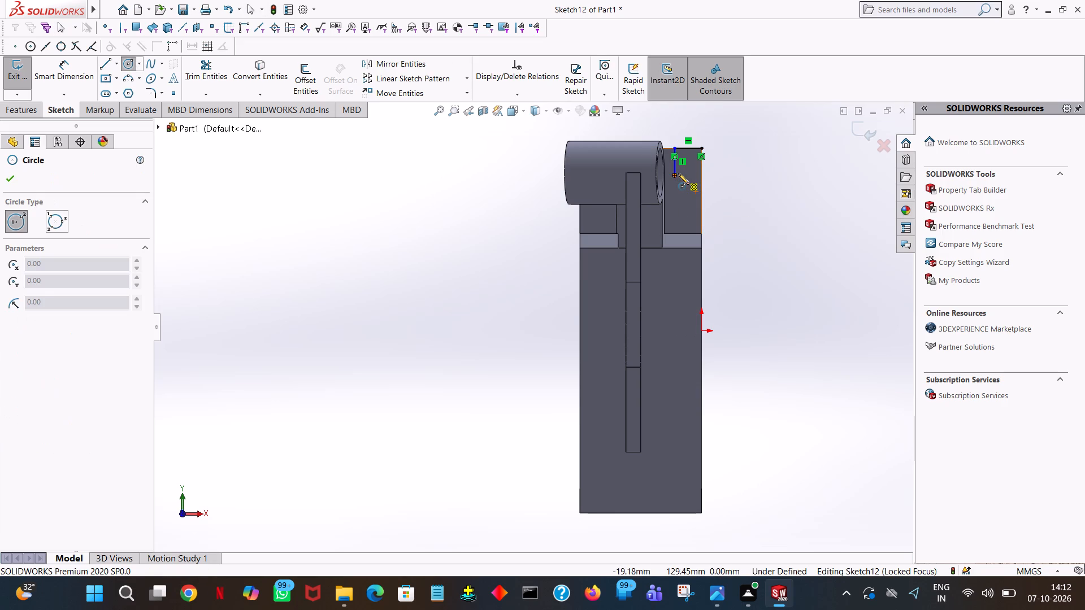
click(675, 175)
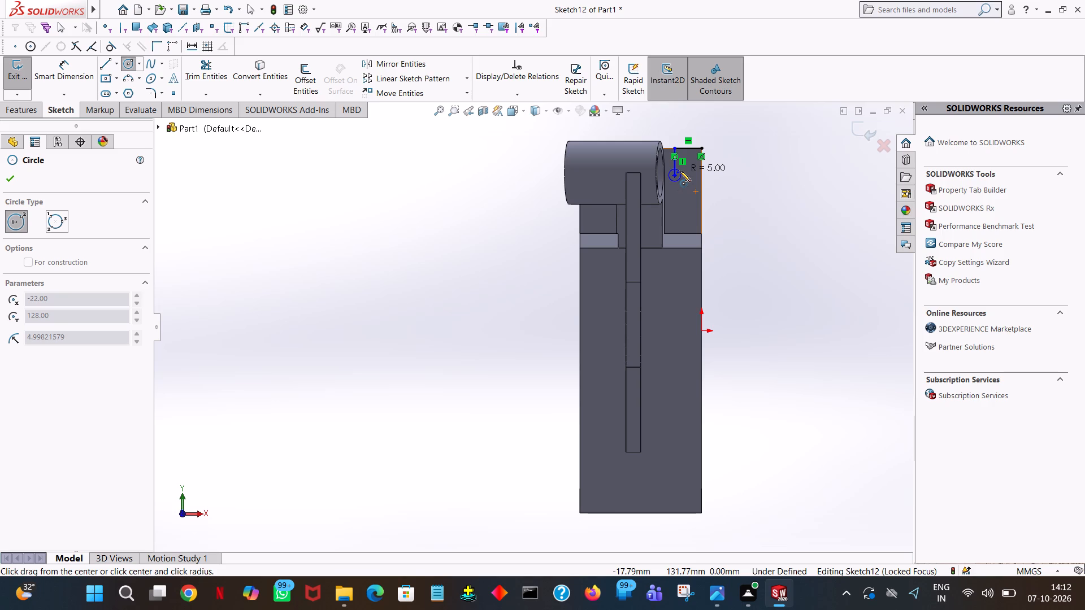
click(680, 171)
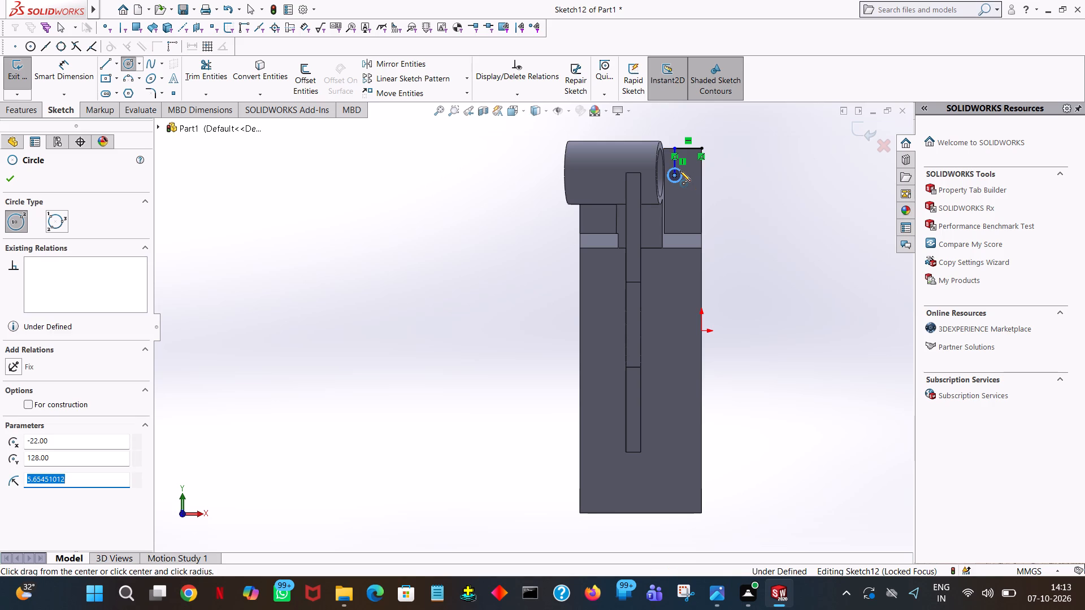
key(6)
key(Return)
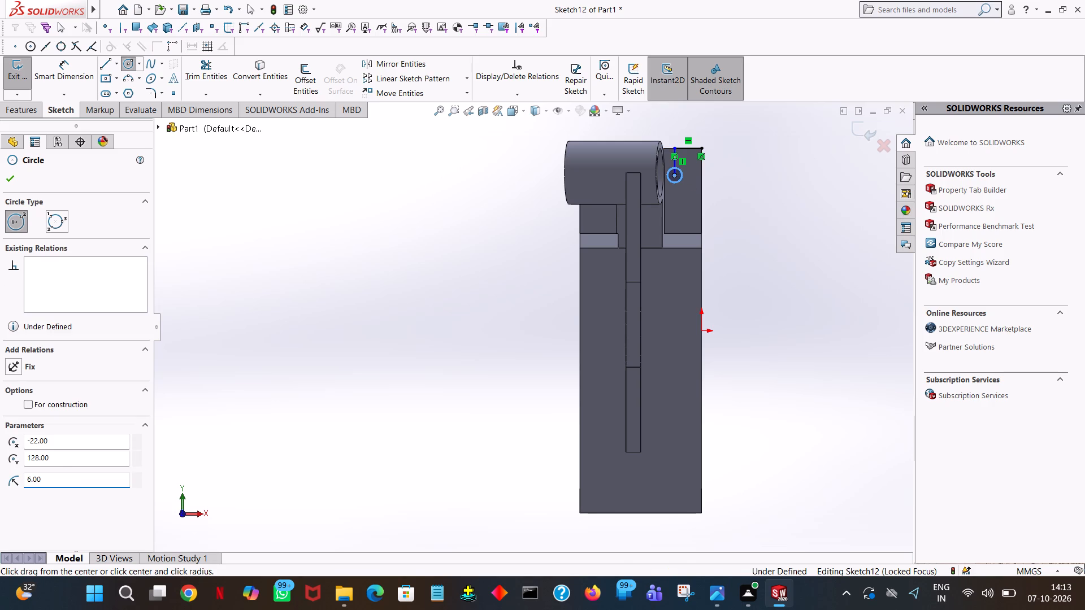
click(16, 180)
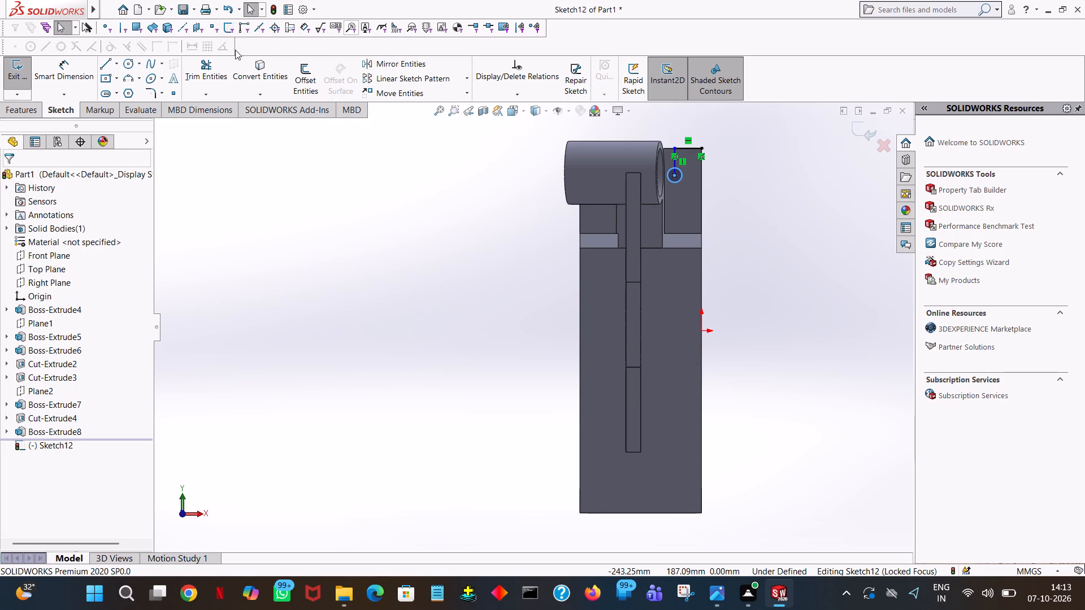
Trim away the horizontal and vertical guide lines, leaving only the circle.
click(210, 63)
click(676, 171)
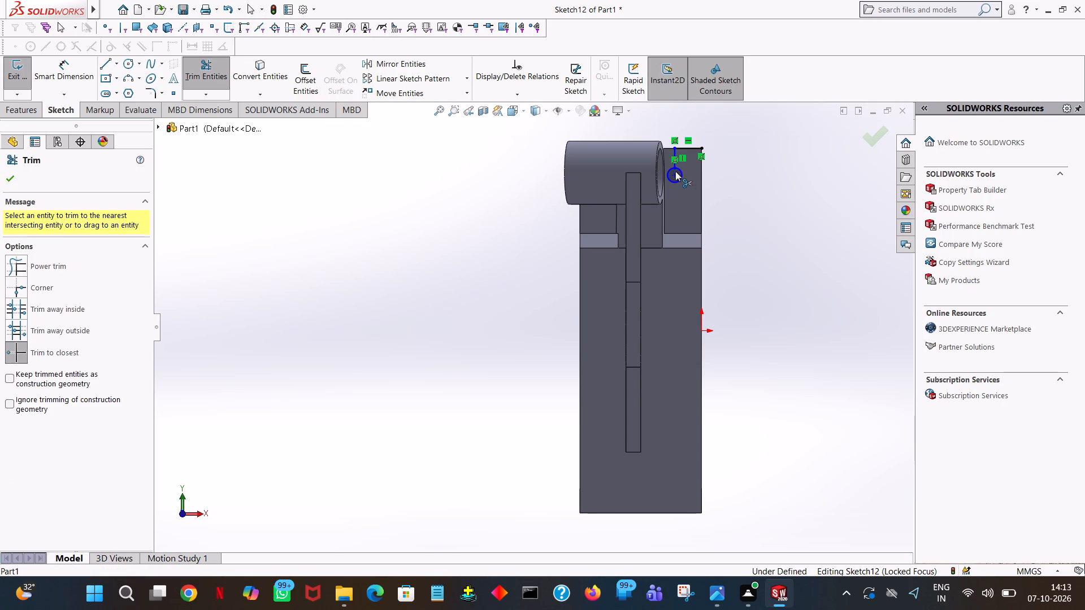
click(675, 151)
click(673, 151)
Draw a 22 mm horizontal guide line along the face's top edge, starting from the opposite upper corner.
middle_drag(725, 168, 737, 206)
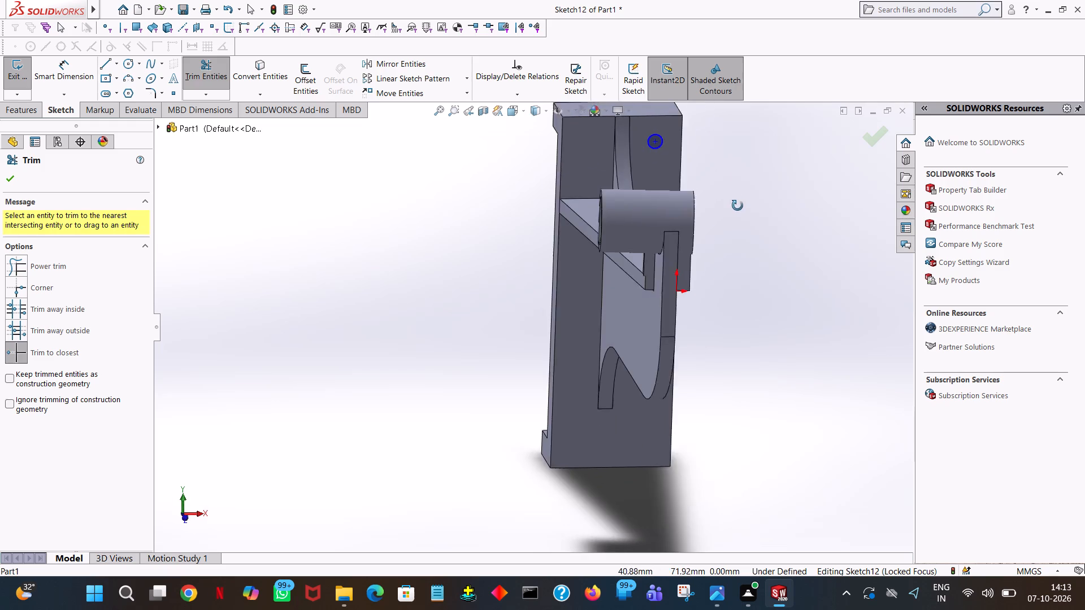
middle_drag(737, 206, 733, 189)
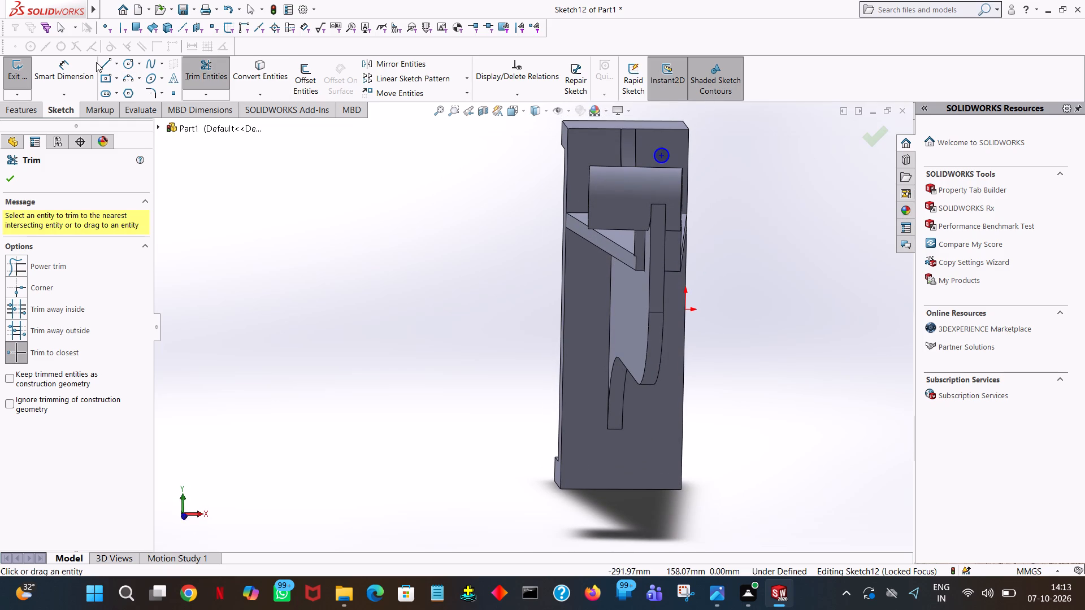
click(110, 60)
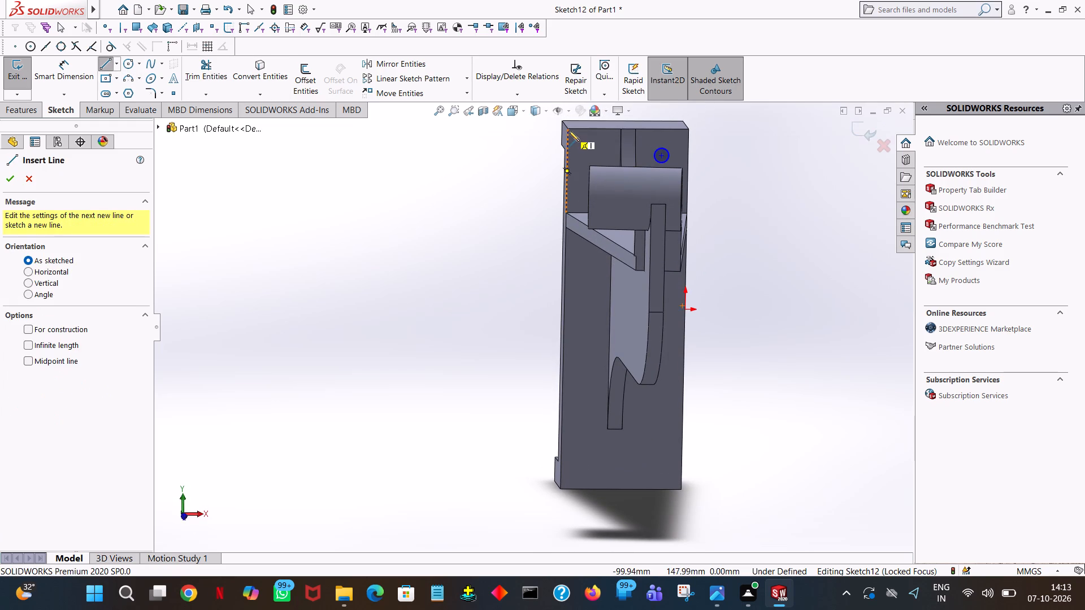
click(568, 130)
click(592, 129)
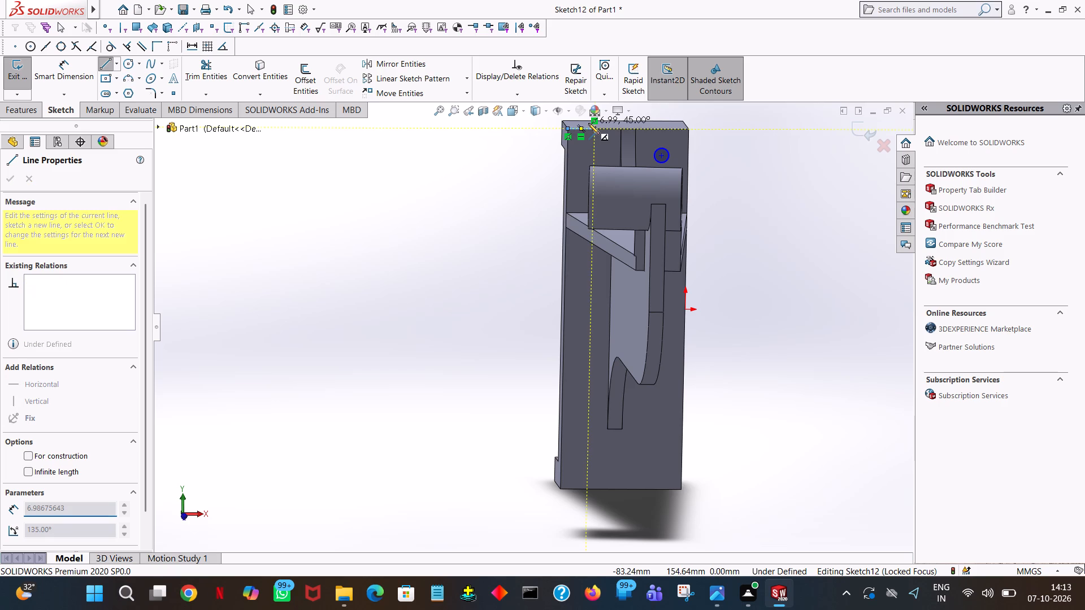
text(22)
right_click(588, 123)
click(607, 132)
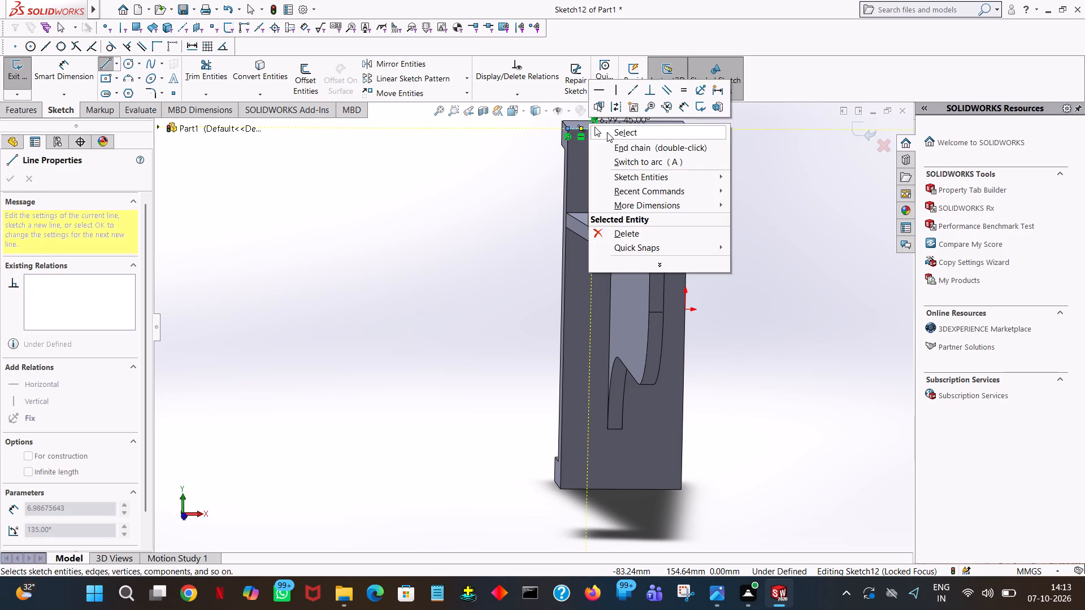
click(585, 129)
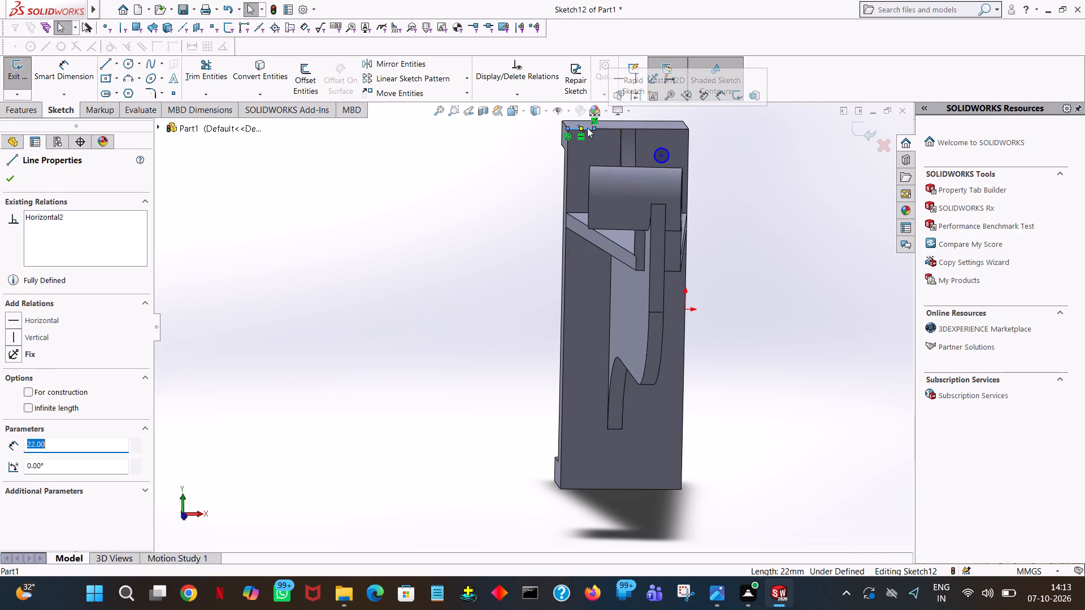
key(2)
key(2)
key(Return)
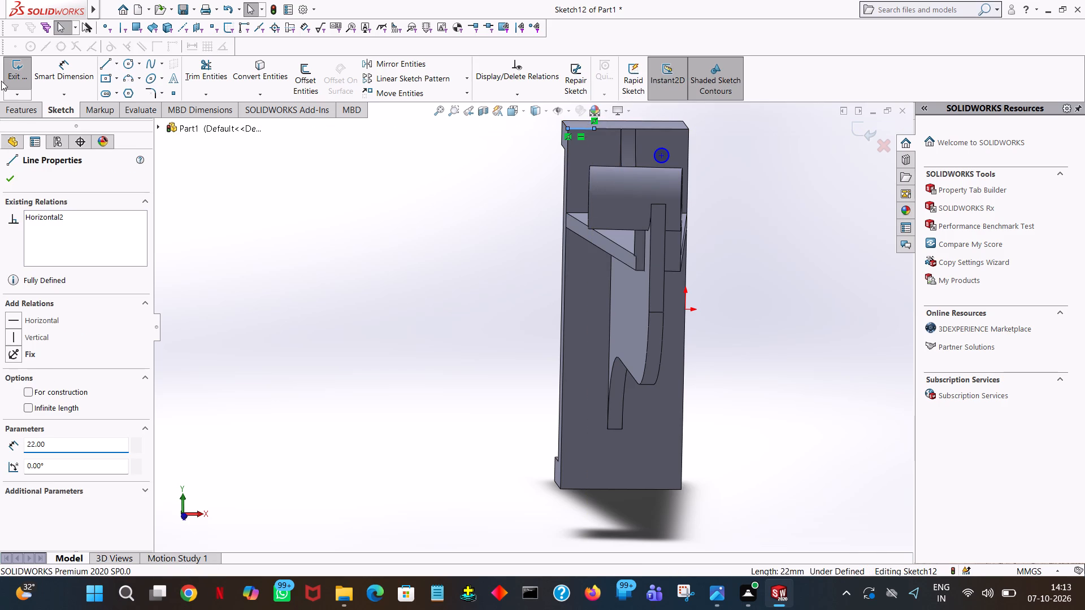
click(10, 179)
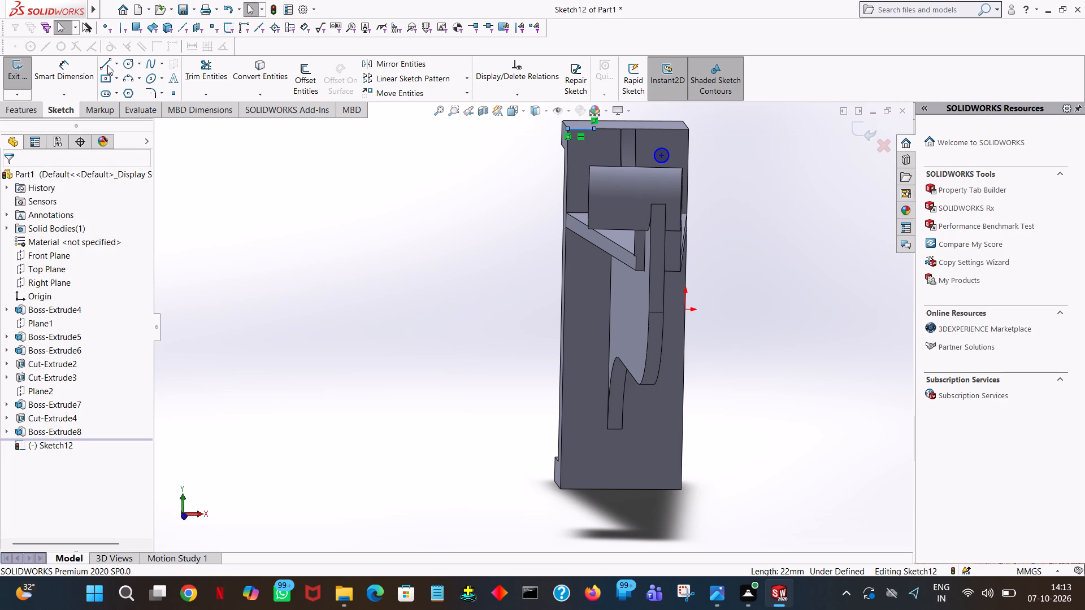
Draw a 22 mm vertical guide line down from the free end of the new horizontal line.
click(107, 65)
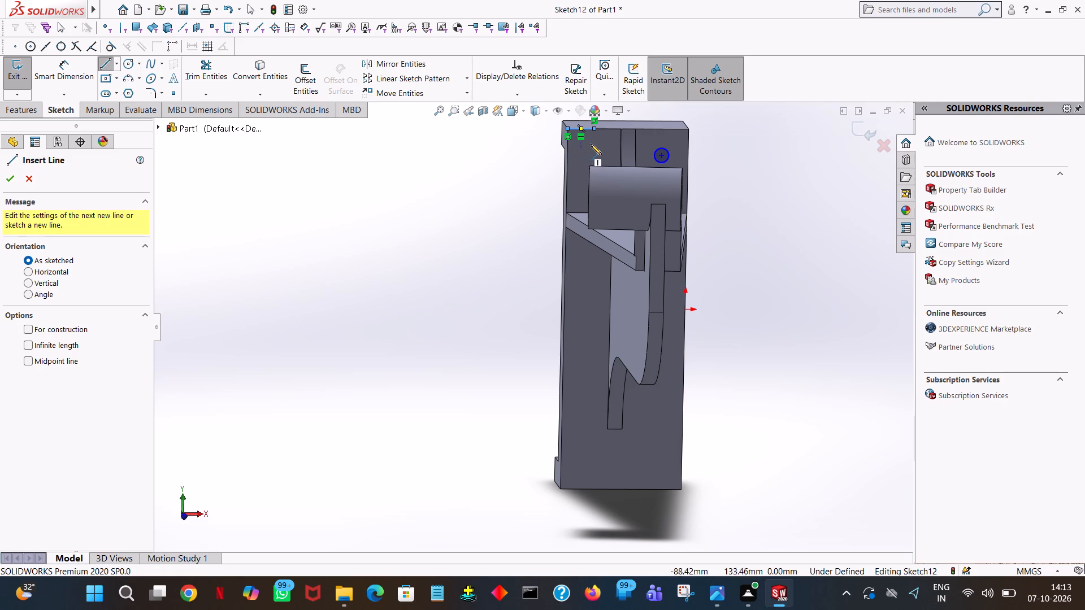
click(596, 131)
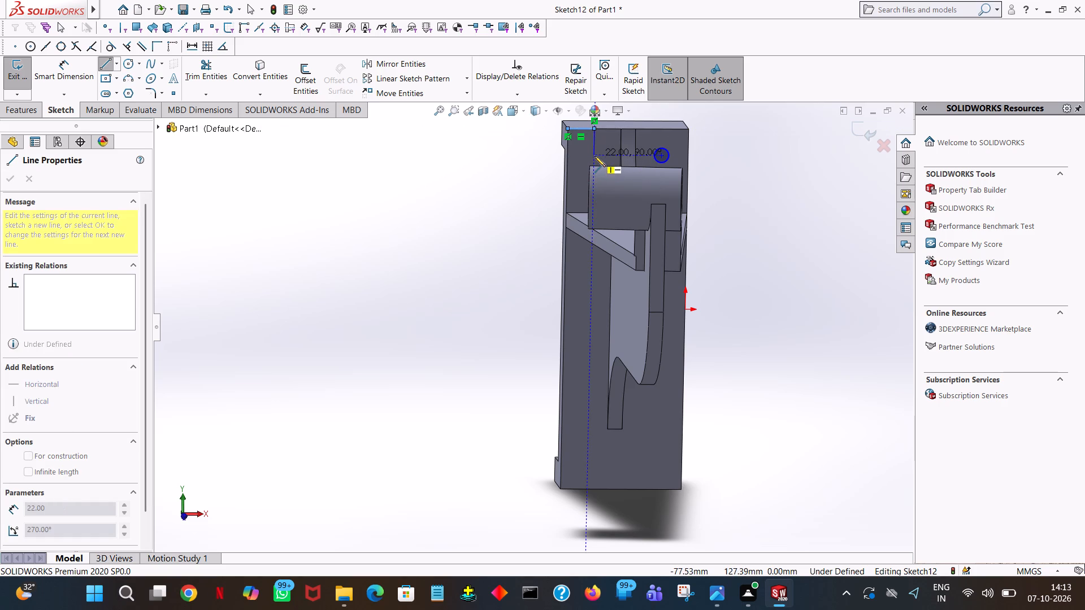
click(594, 156)
right_click(594, 156)
click(613, 163)
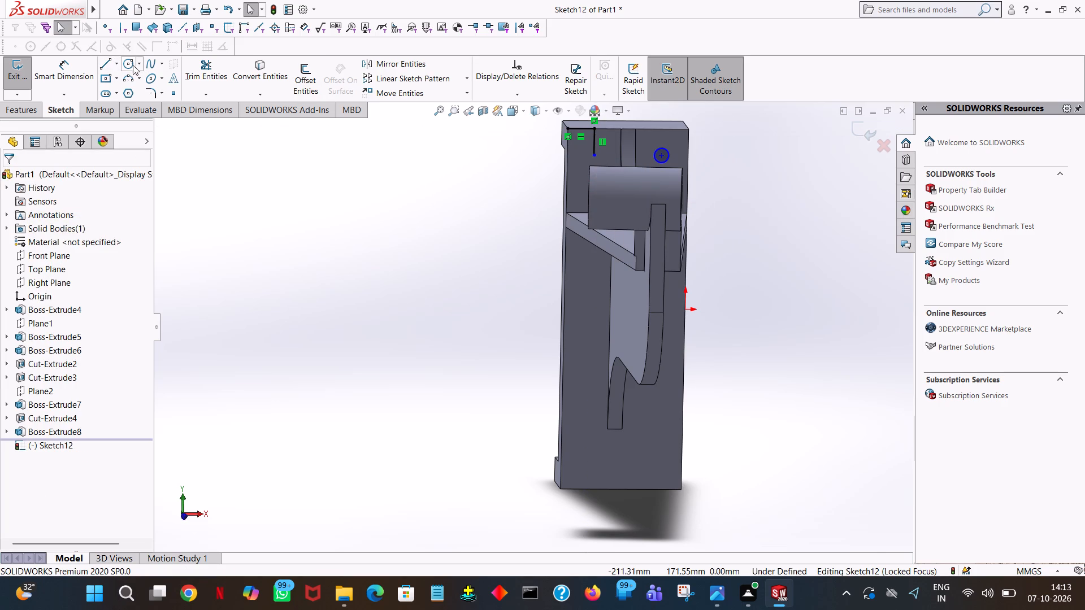
Draw a second circle of 6 mm radius centred on the lower end of the new vertical guide line.
click(129, 63)
click(596, 156)
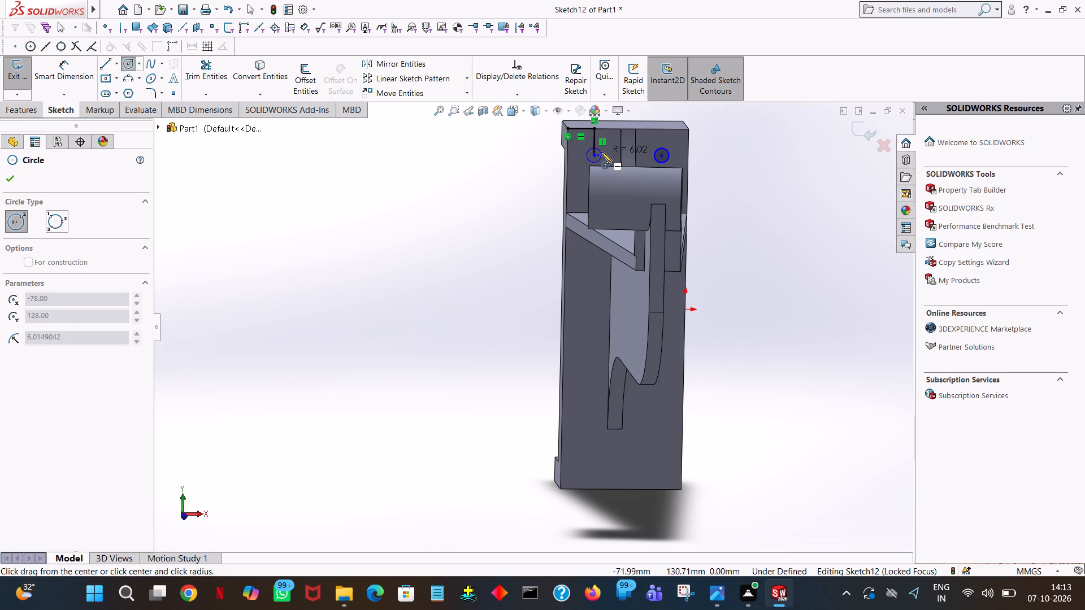
click(601, 152)
key(6)
key(Return)
right_click(601, 152)
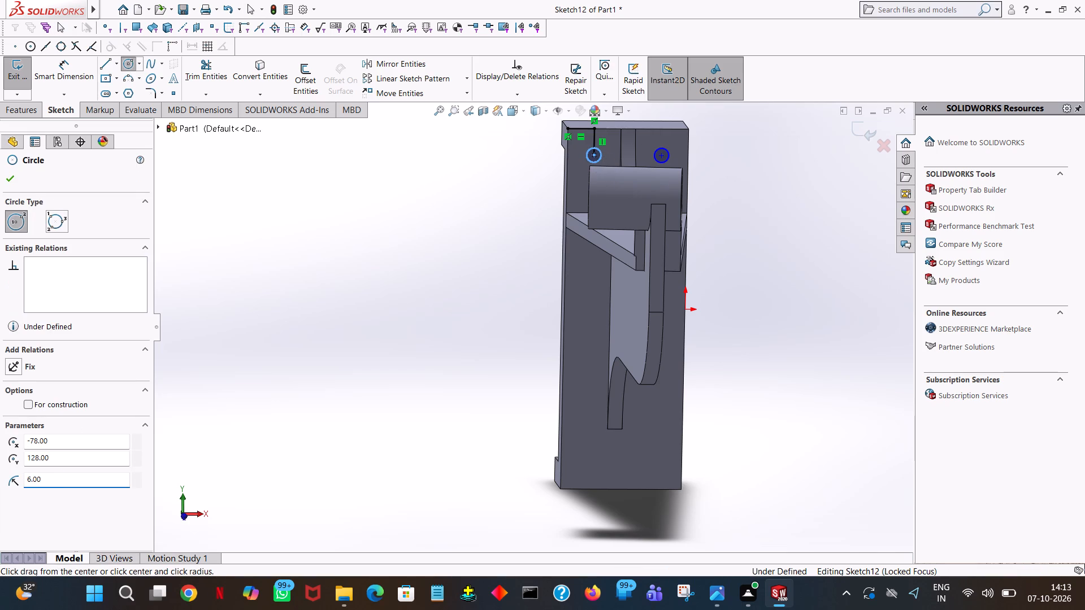
Trim away the second pair of horizontal and vertical guide lines, leaving the two 6 mm radius circles.
click(630, 162)
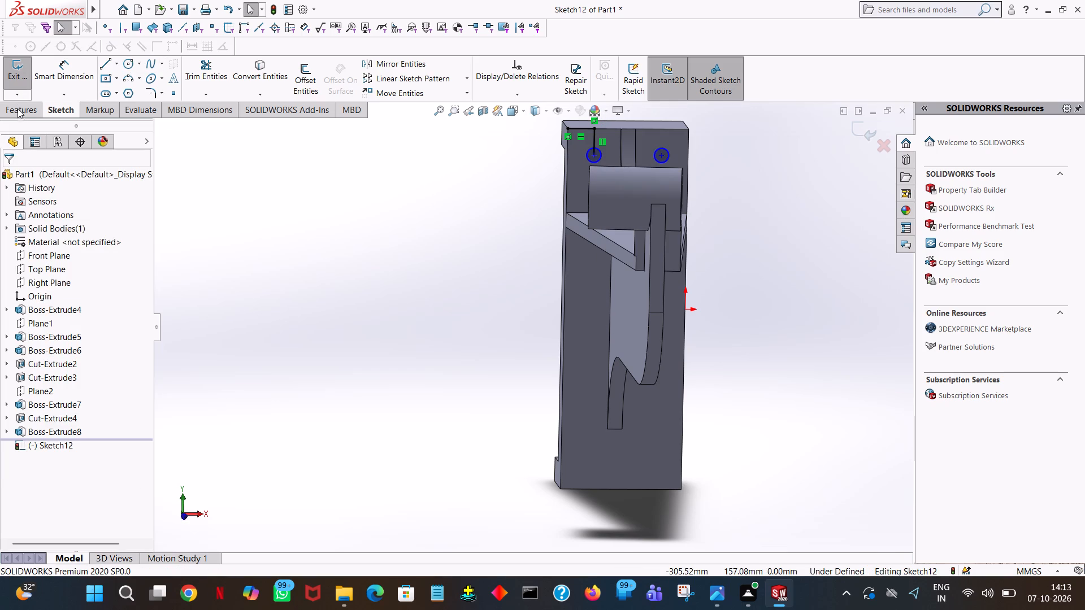
click(197, 70)
click(598, 140)
click(595, 140)
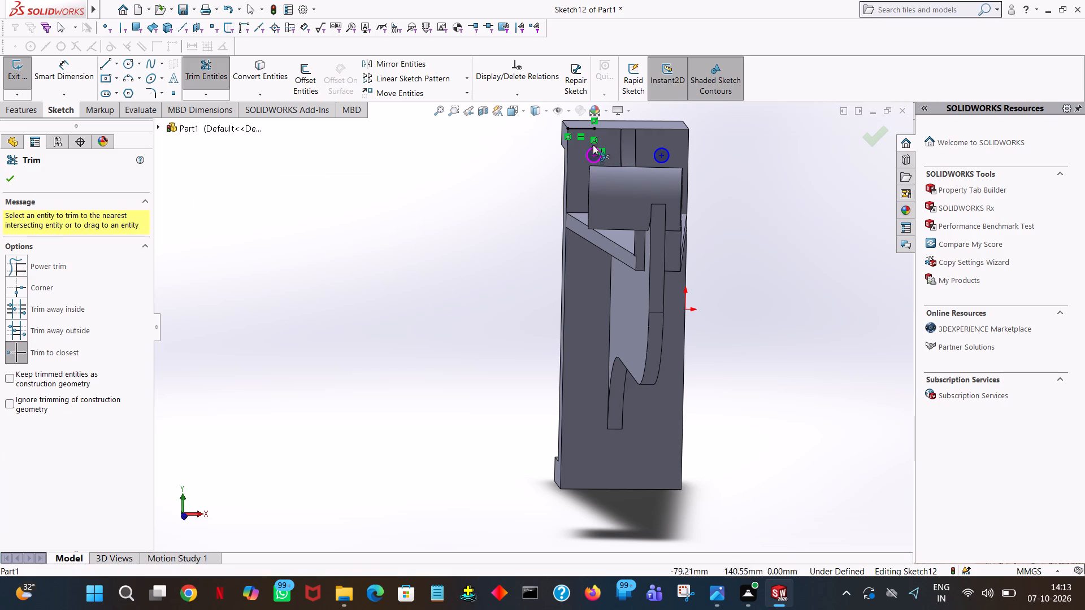
click(593, 151)
click(581, 130)
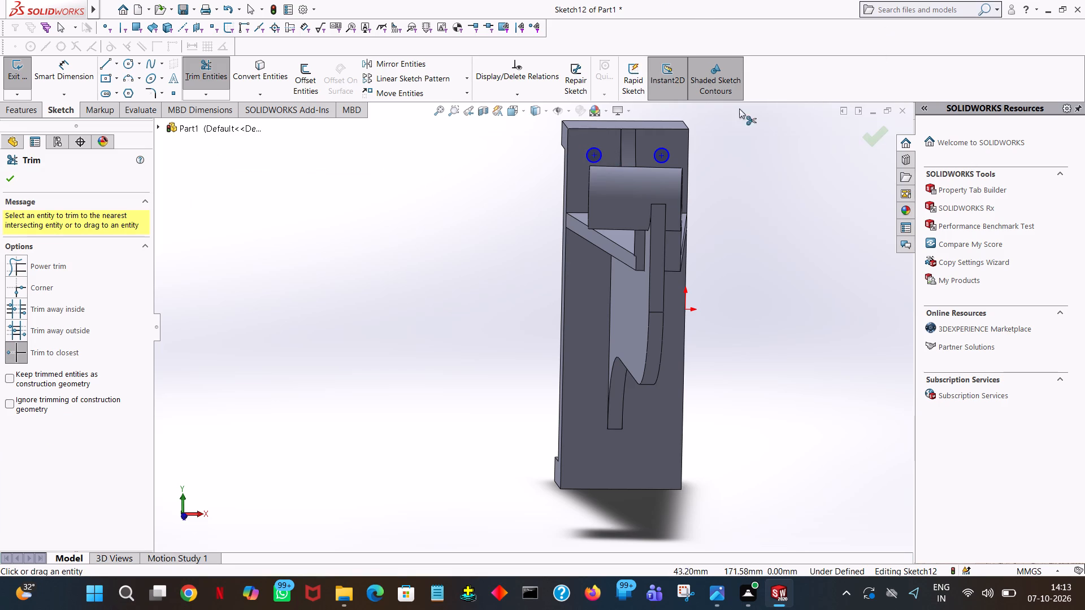
click(879, 133)
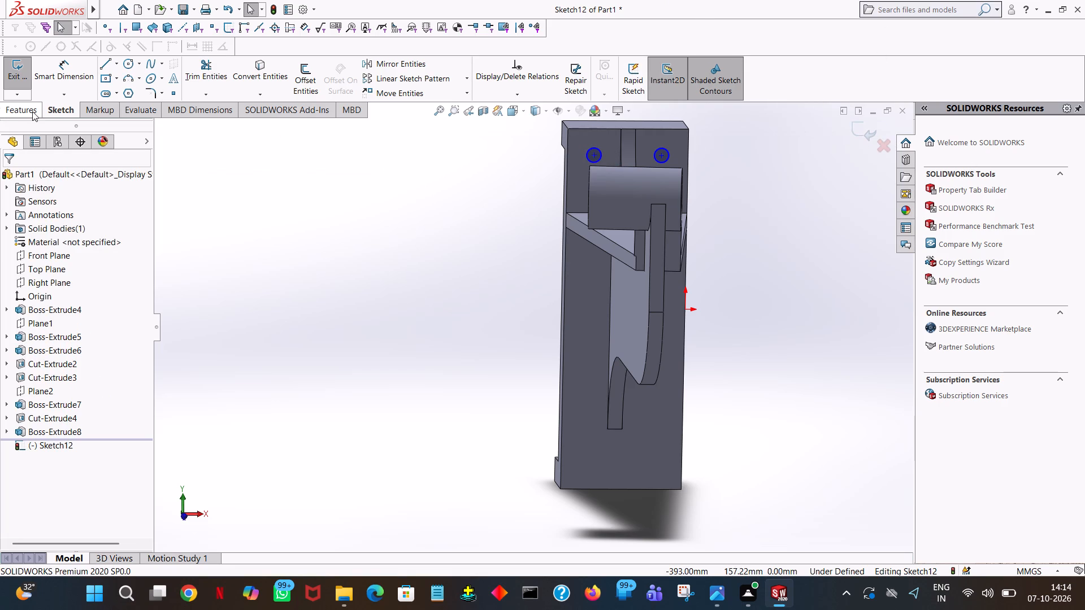
Cut-extrude both circles blind to a depth of 92 mm through the upper part of the body.
click(32, 111)
click(207, 77)
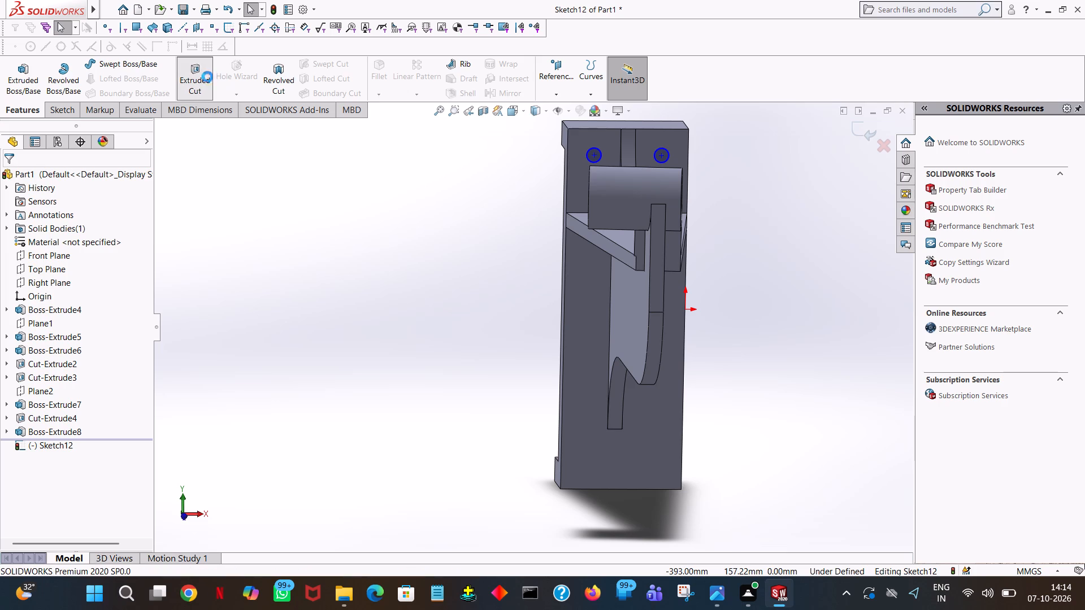
middle_drag(491, 208, 519, 225)
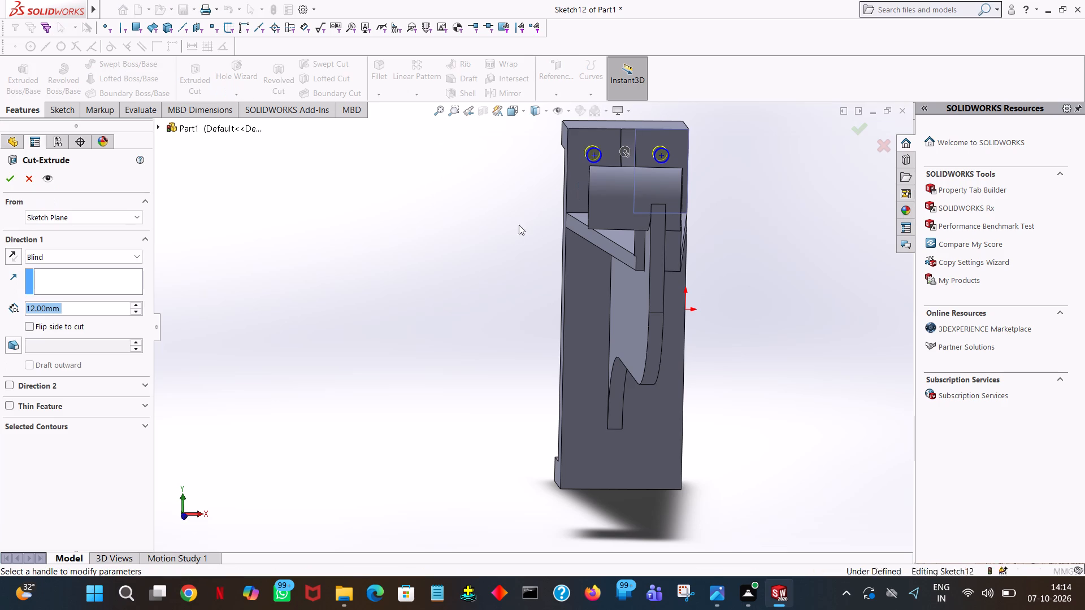
middle_drag(519, 225, 644, 243)
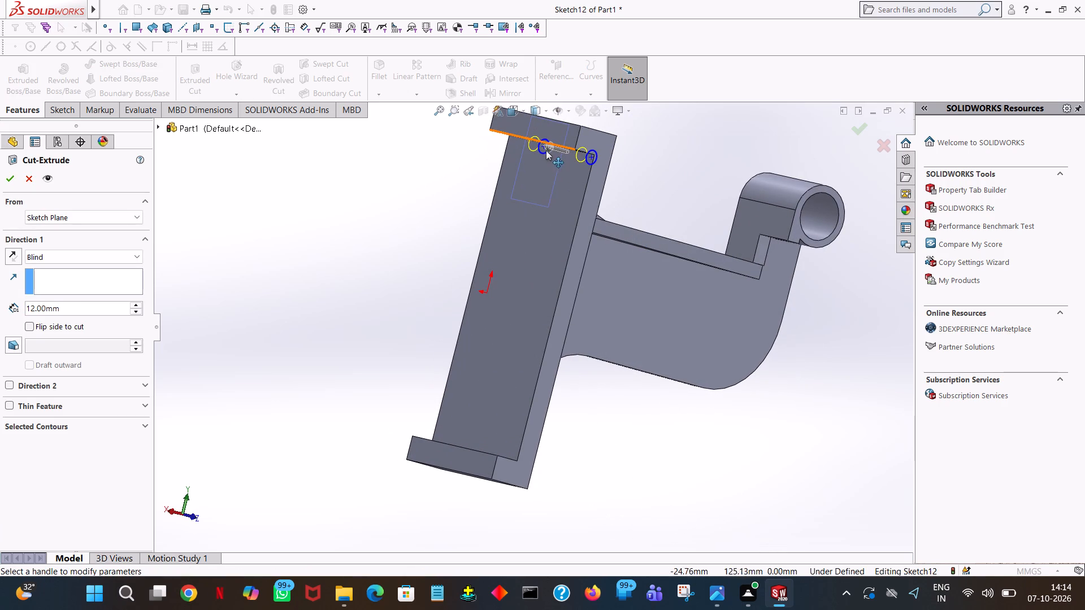
middle_drag(636, 193, 581, 151)
drag(494, 143, 423, 141)
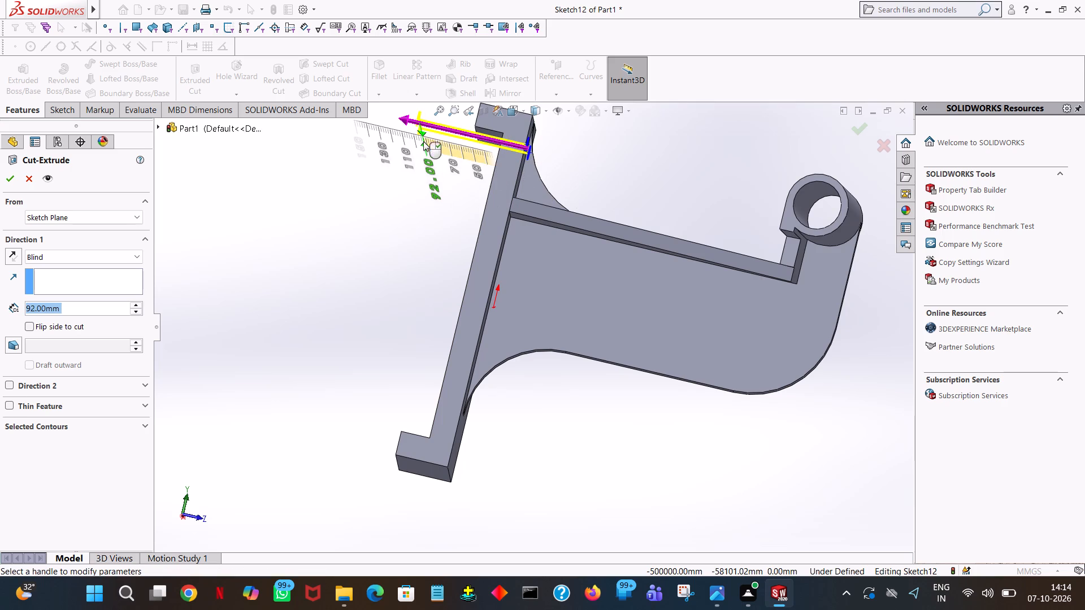
click(13, 185)
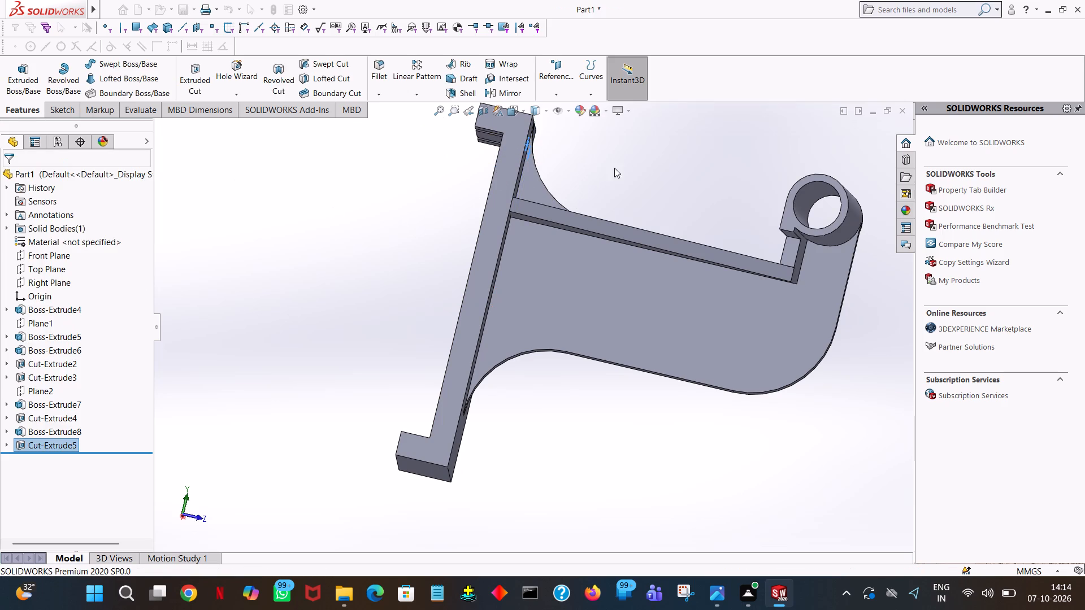
click(617, 167)
Start a cut sketch on the body's front face below the arm and draw a 32 mm vertical guide line up from the bottom edge's midpoint.
middle_drag(589, 172, 493, 148)
middle_drag(450, 136, 413, 130)
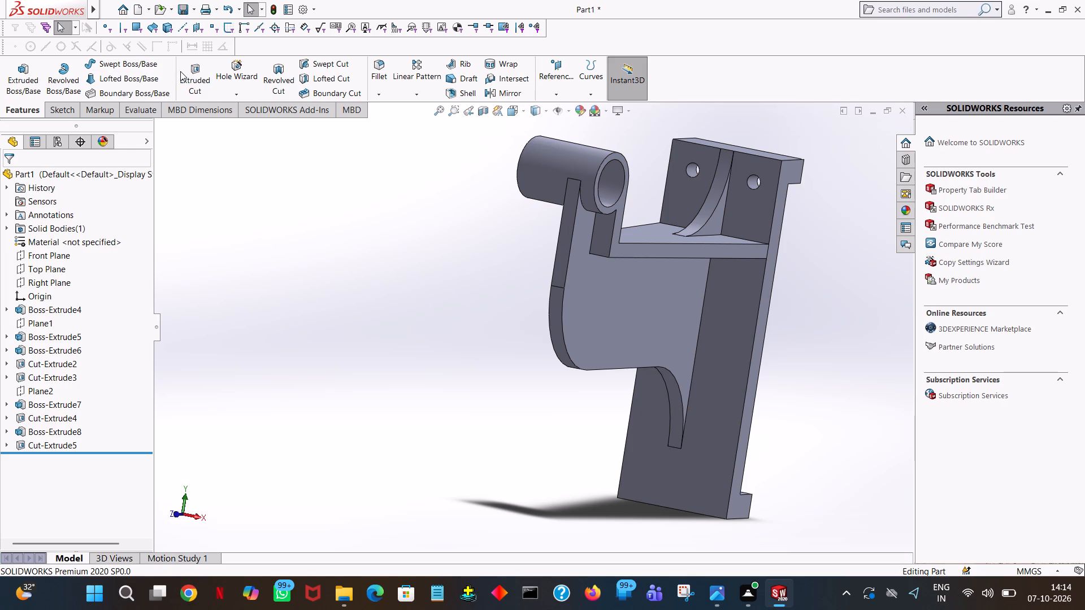
click(180, 71)
click(675, 474)
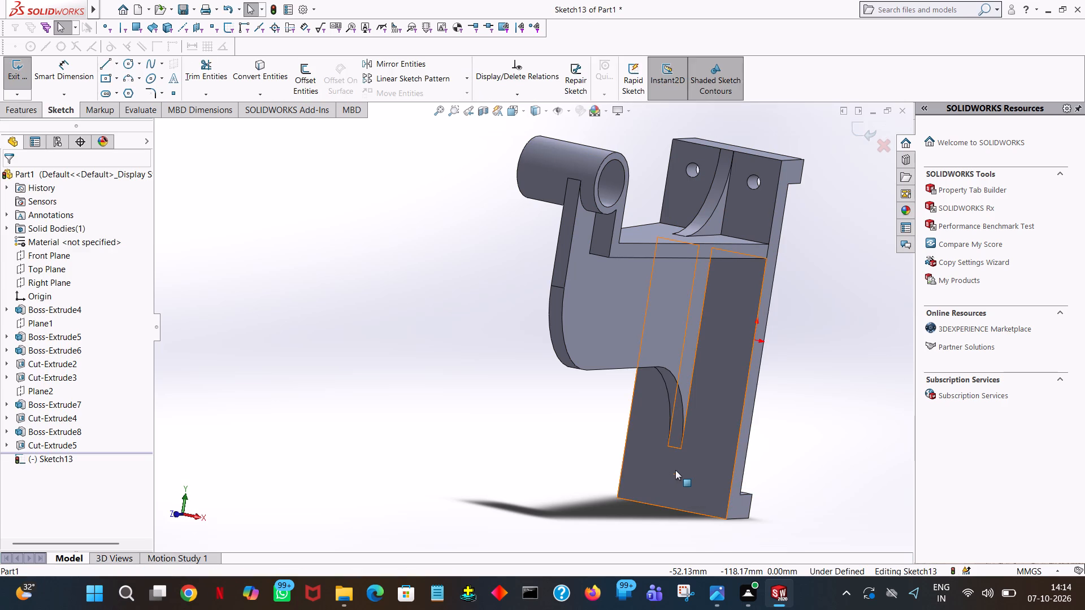
key(space)
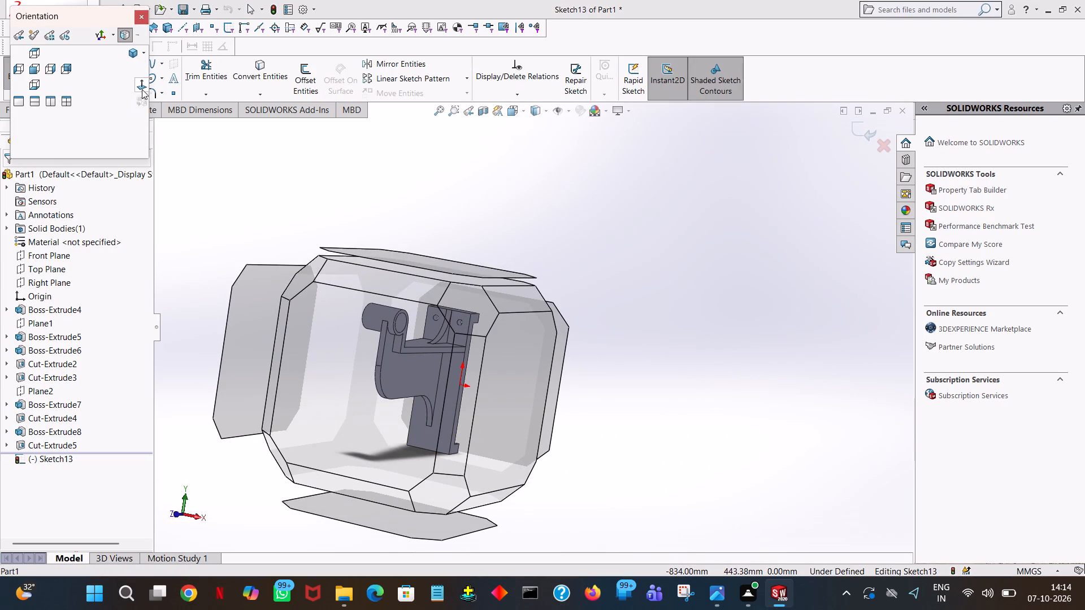
click(140, 83)
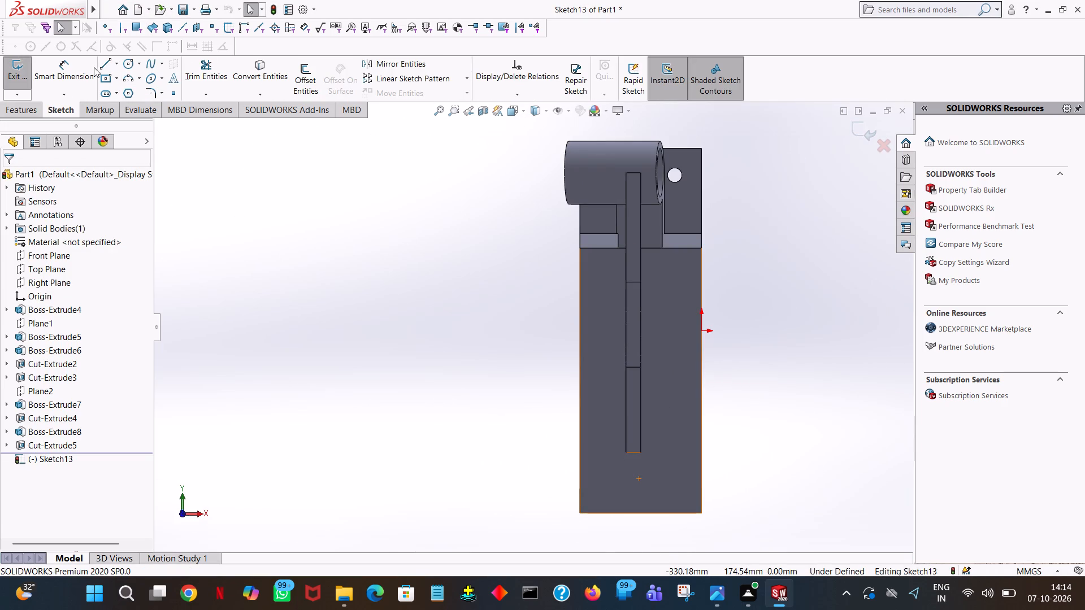
click(103, 63)
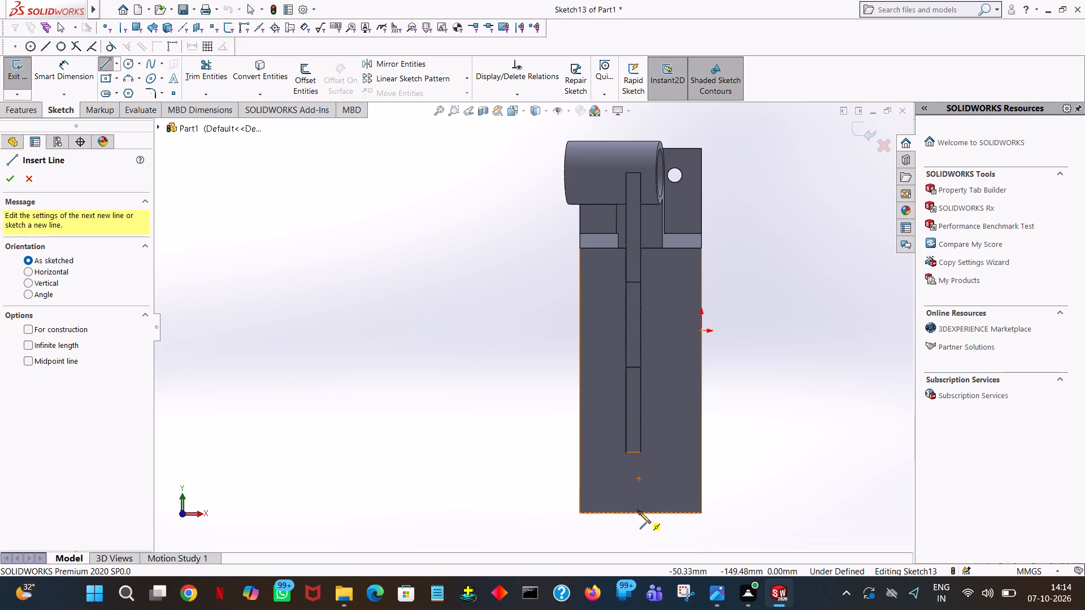
click(640, 512)
click(643, 472)
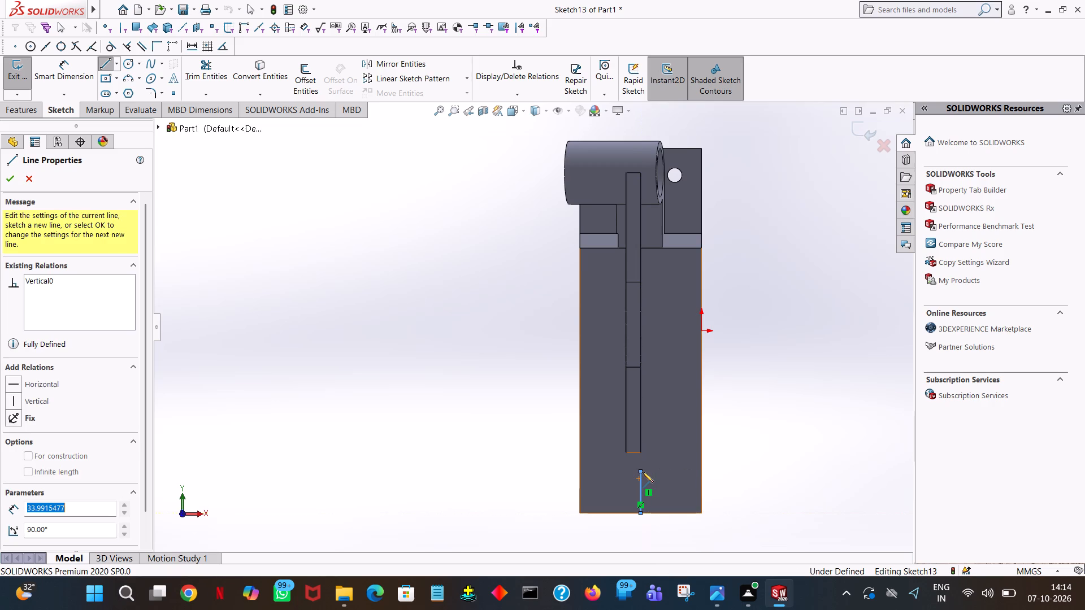
text(32)
key(Return)
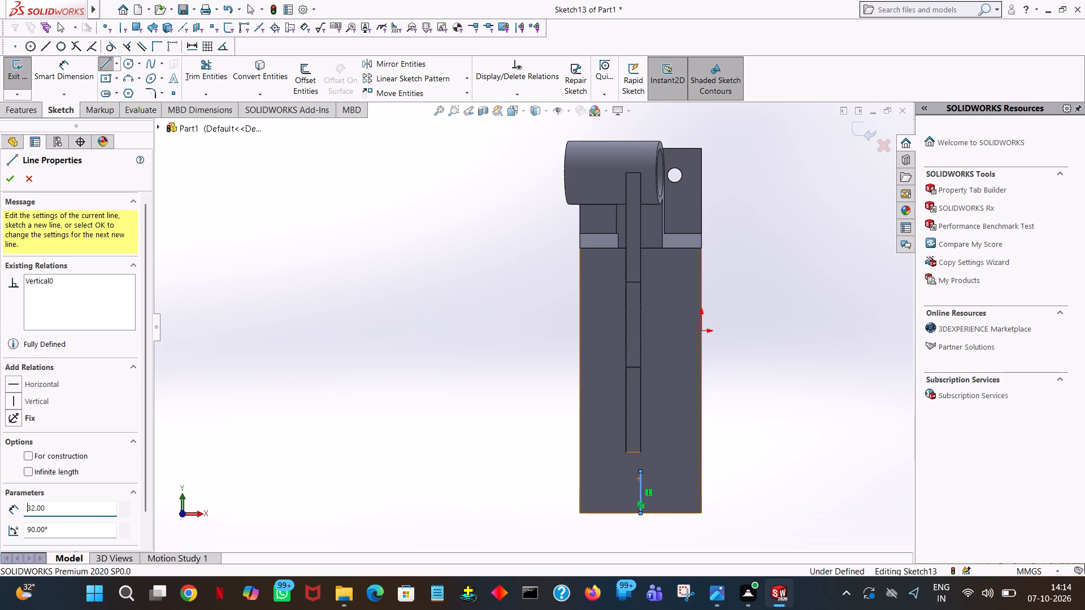
right_click(643, 472)
click(701, 472)
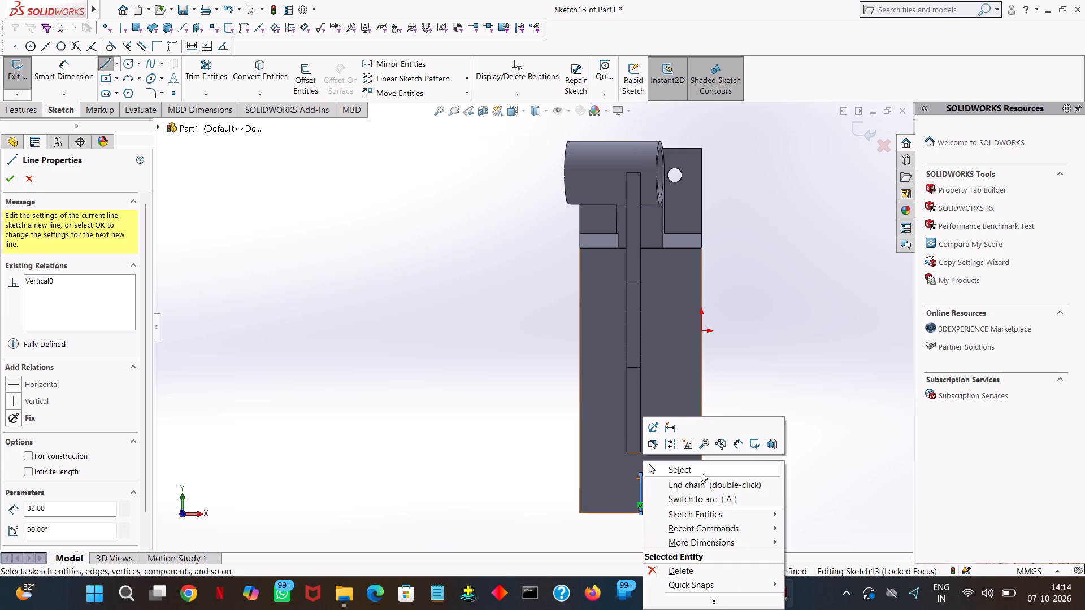
Draw a circle of 6 mm radius centred on the upper end of the 32 mm guide line.
click(129, 67)
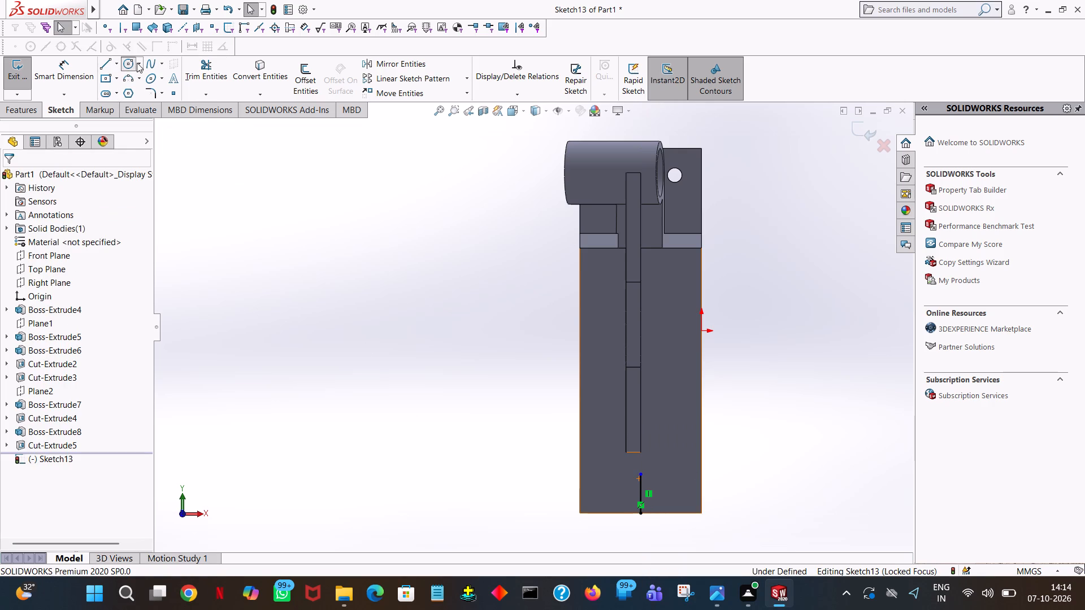
click(643, 477)
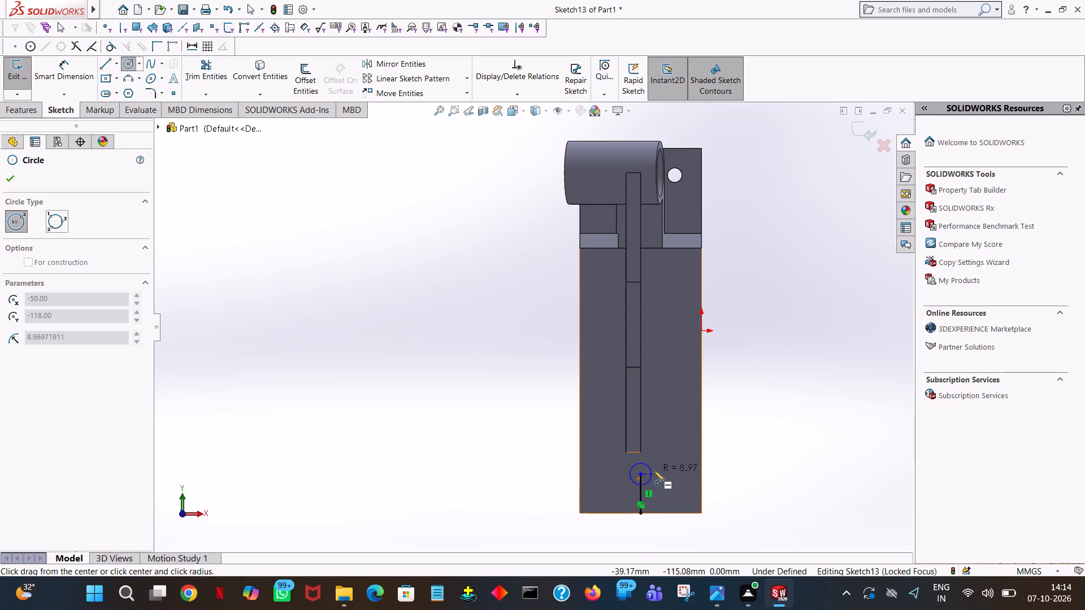
click(654, 470)
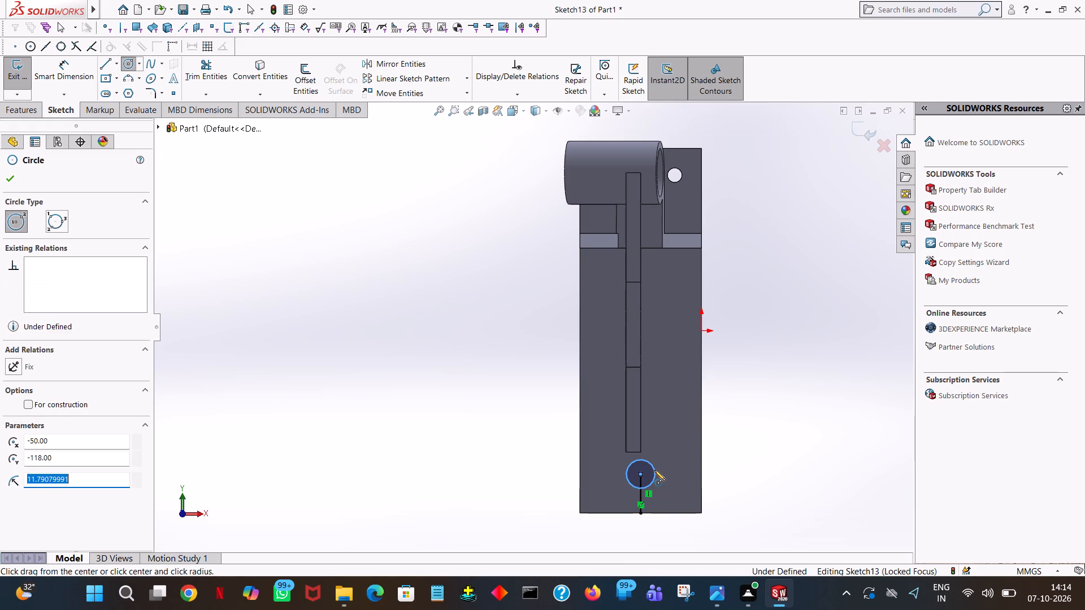
key(6)
key(Return)
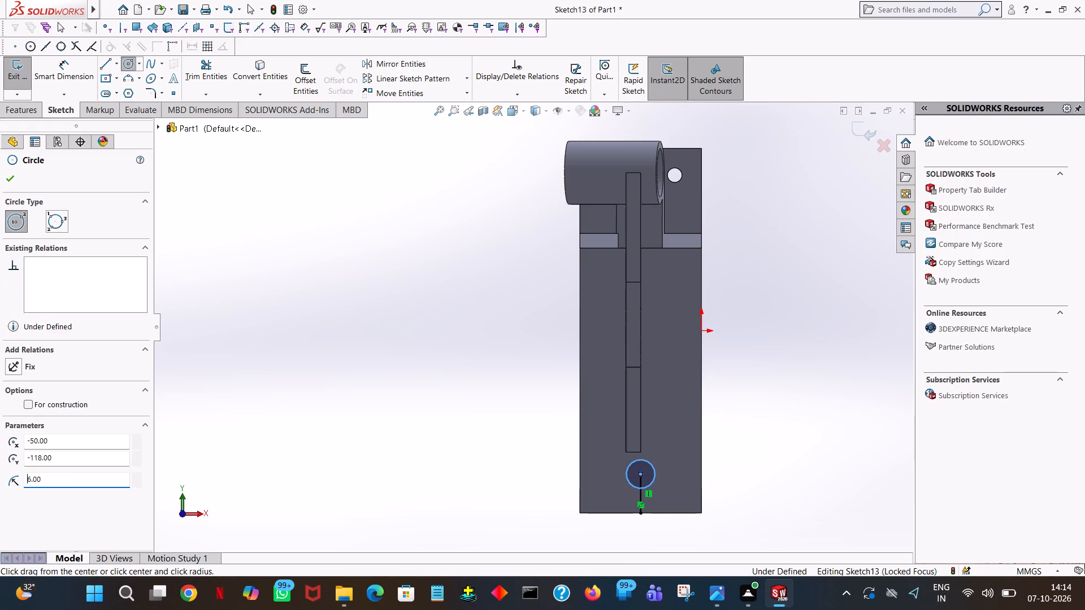
click(7, 180)
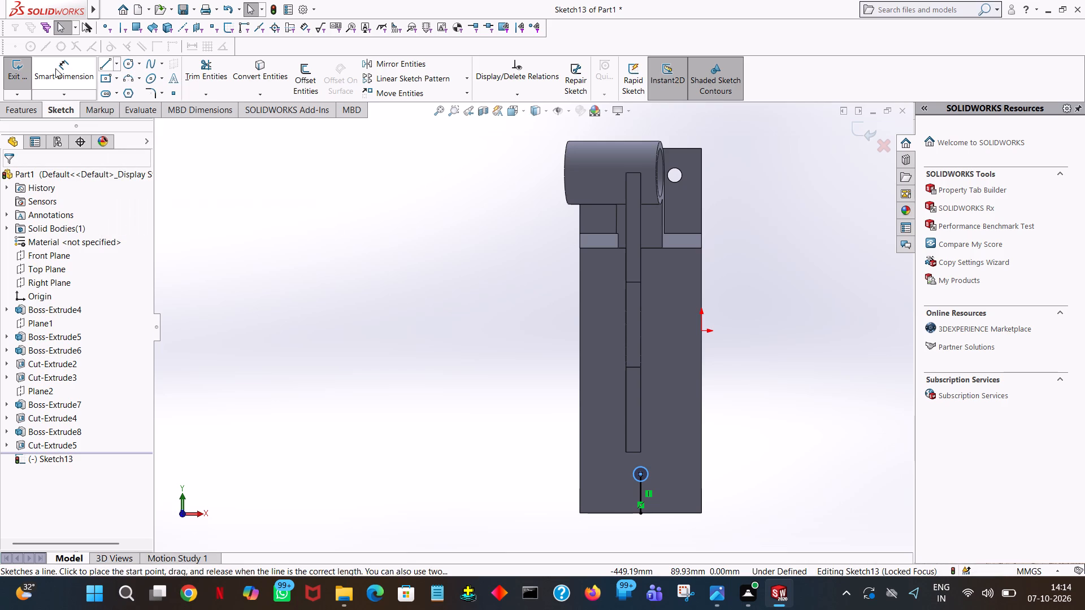
Cut-extrude the lower circle's region blind to a depth of 92 mm through the body.
click(28, 108)
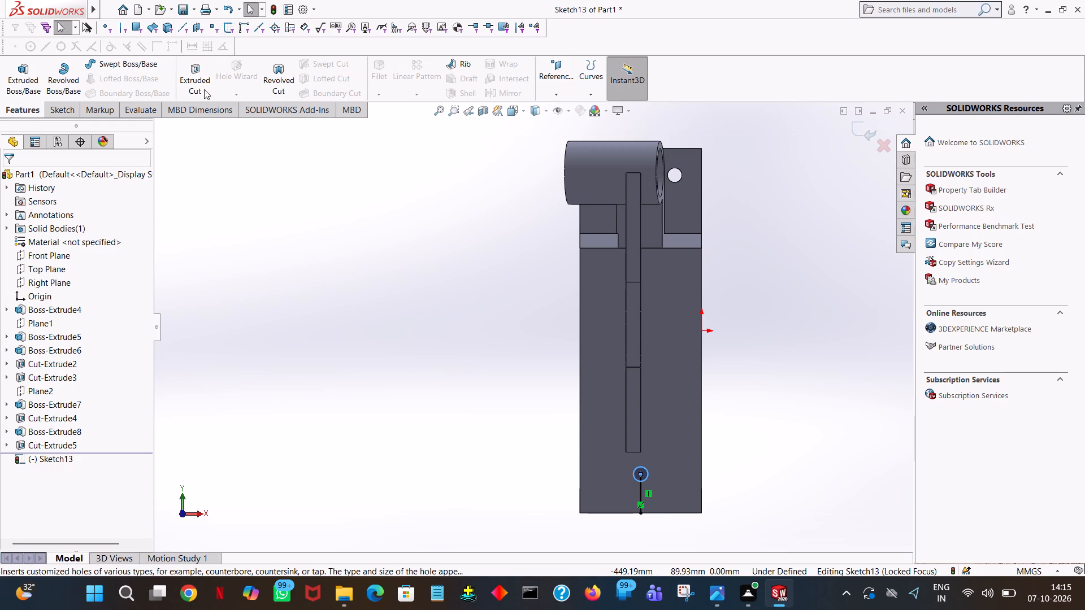
click(202, 82)
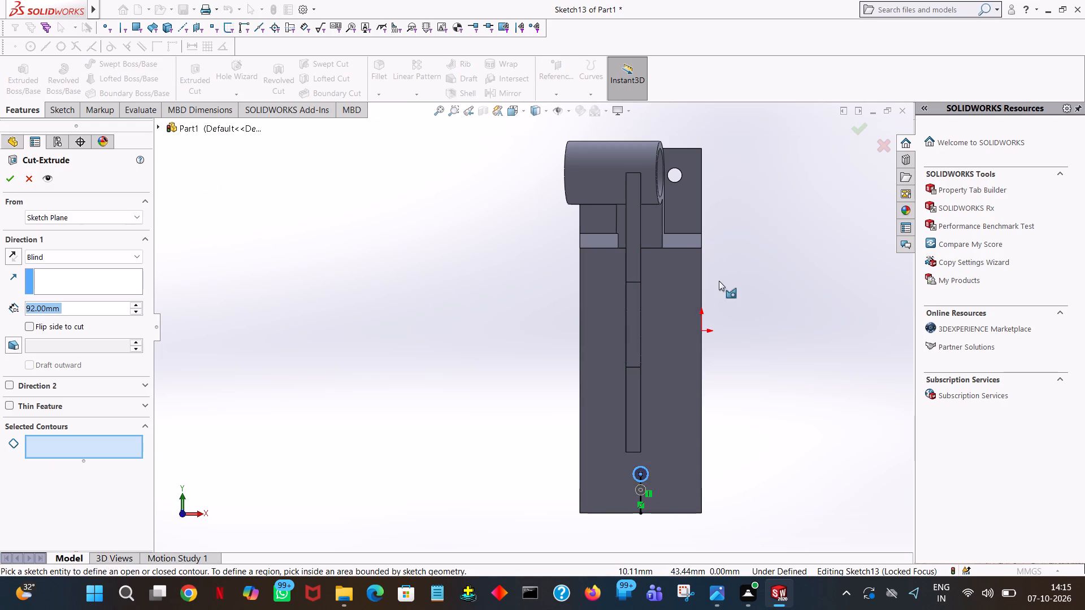
middle_drag(718, 281, 639, 287)
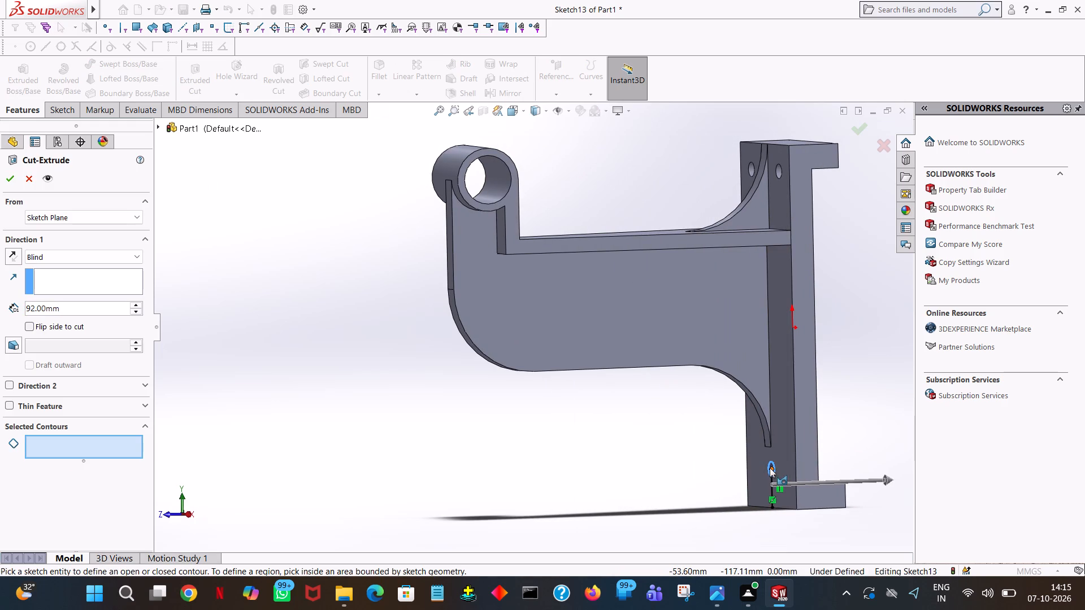
ctrl+scroll(771, 463, down, 8)
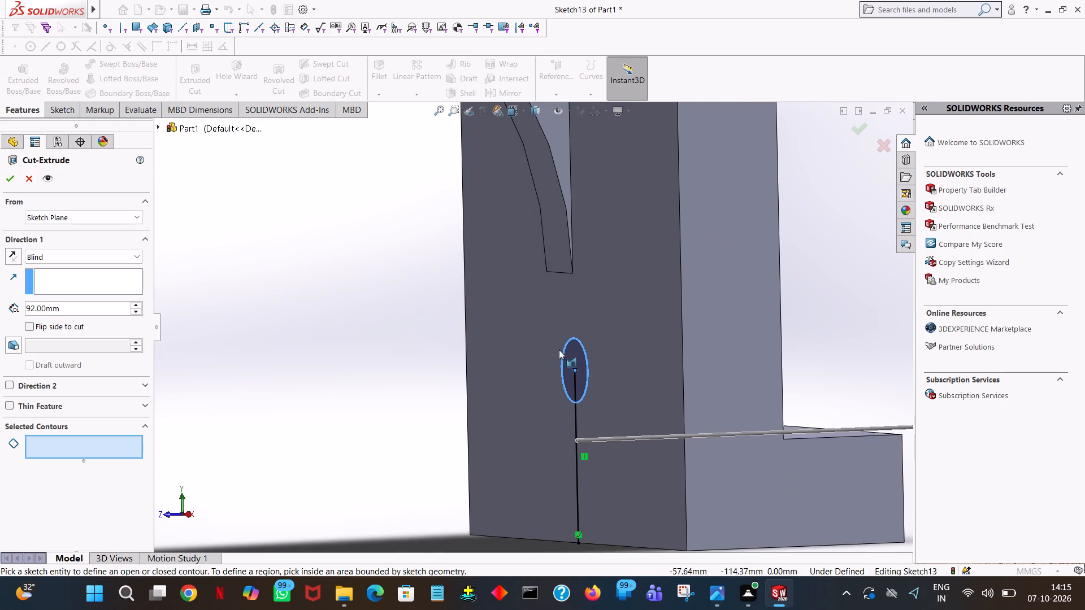
click(571, 355)
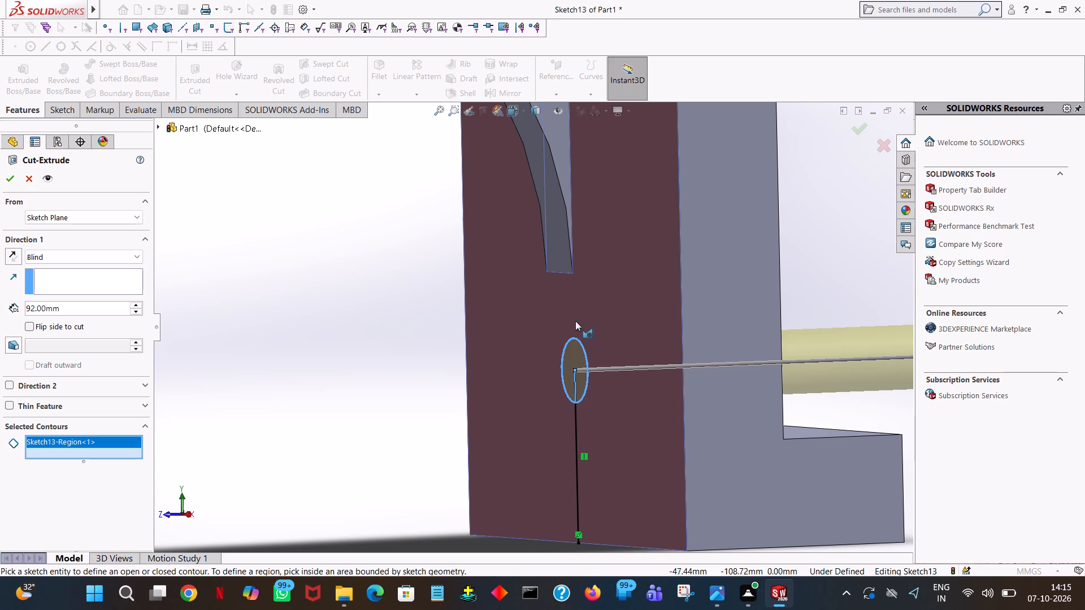
click(18, 182)
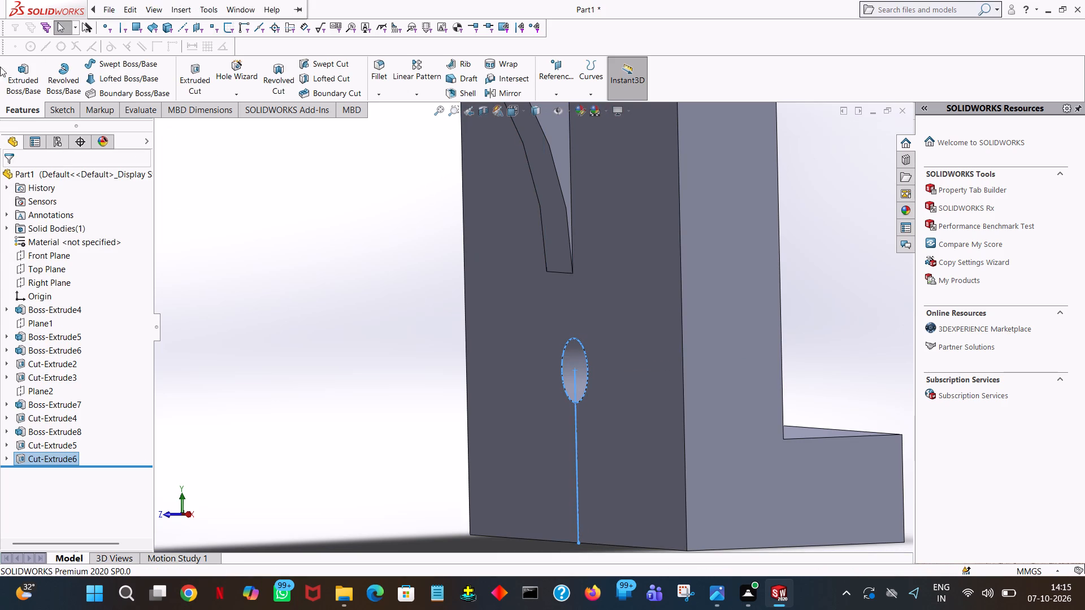
click(225, 202)
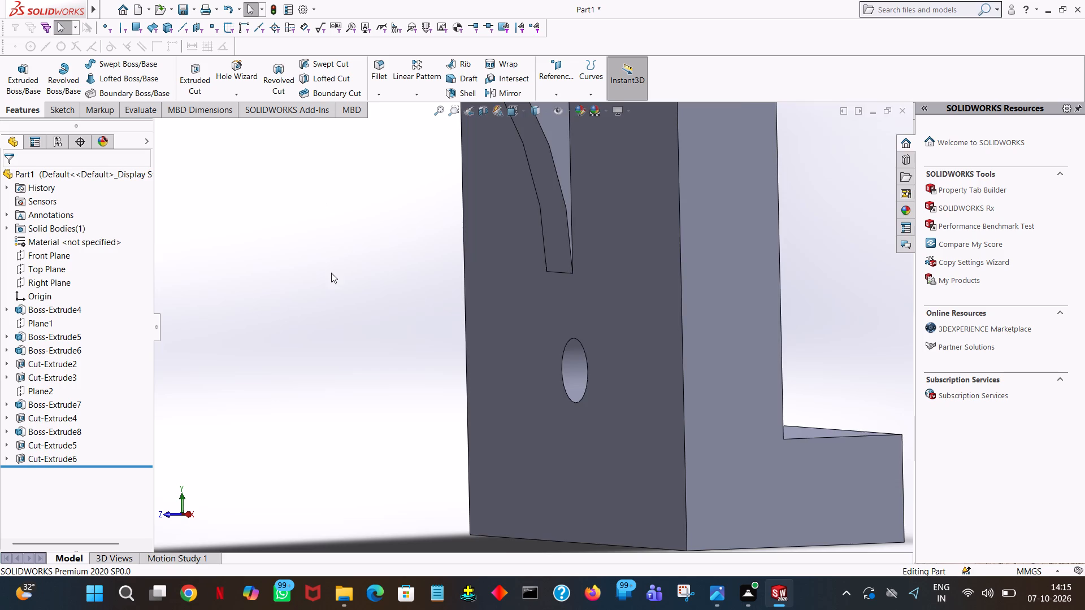
Examine the whole bracket from its back and front sides, including the new lower hole.
ctrl+scroll(335, 272, down, 3)
ctrl+scroll(392, 289, up, 13)
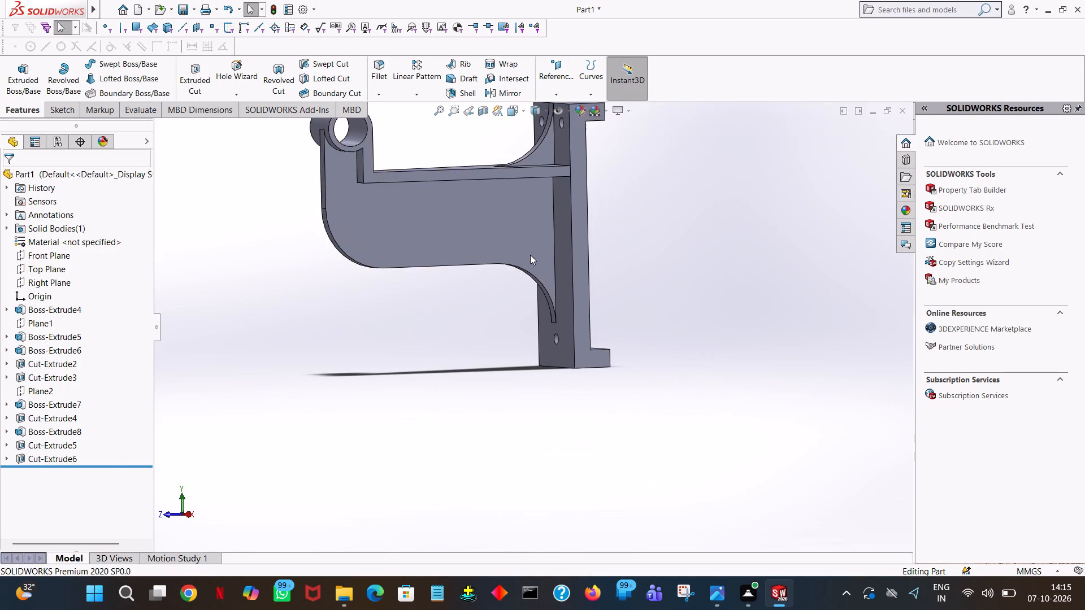
ctrl+scroll(530, 255, up, 5)
ctrl+scroll(492, 281, down, 4)
middle_drag(490, 332, 693, 334)
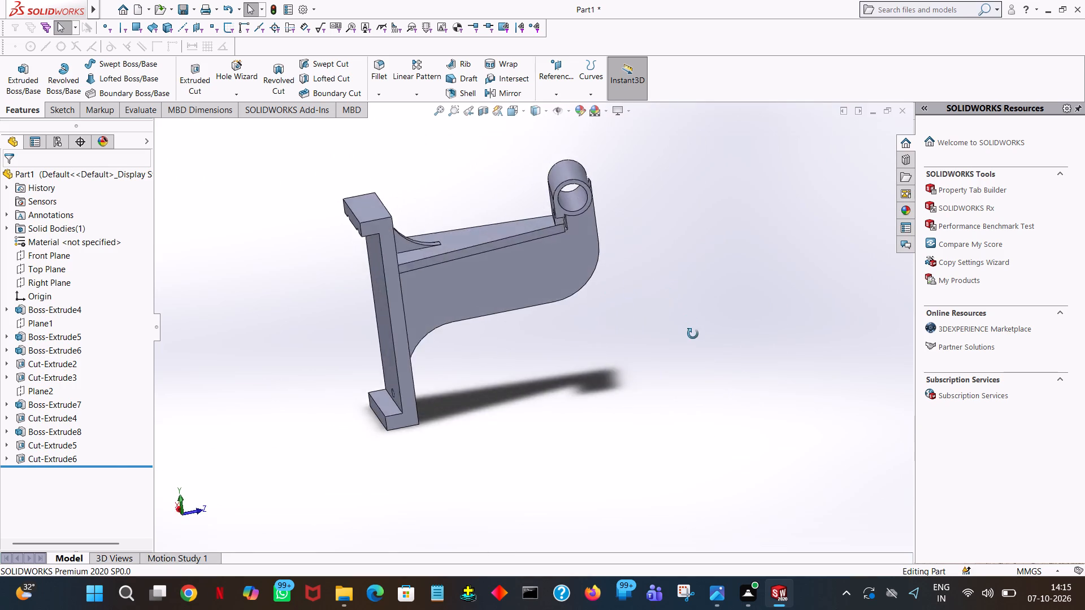
middle_drag(693, 334, 695, 295)
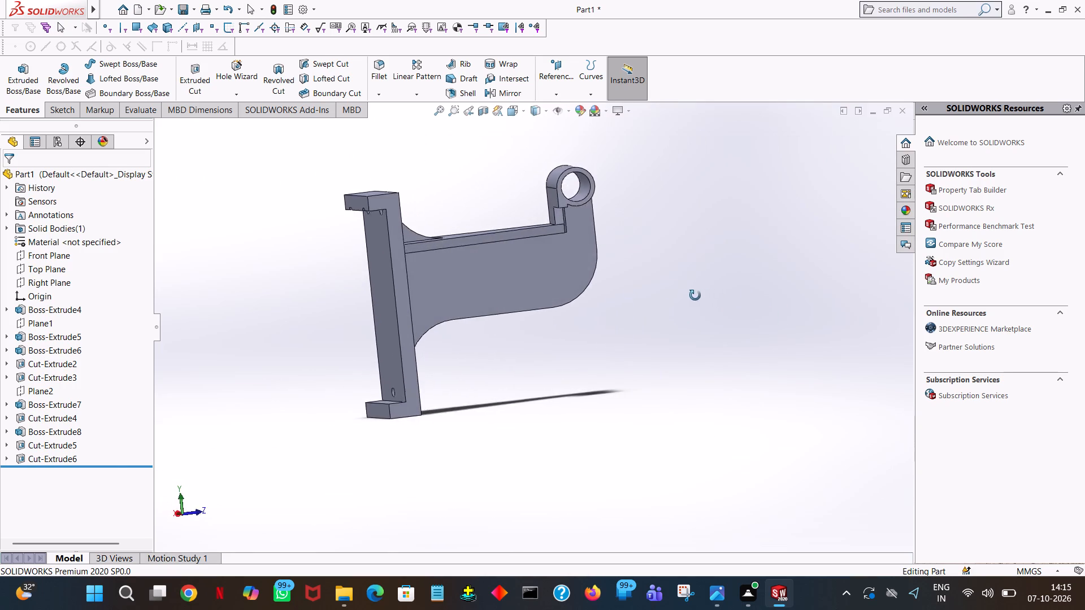
middle_drag(695, 295, 478, 325)
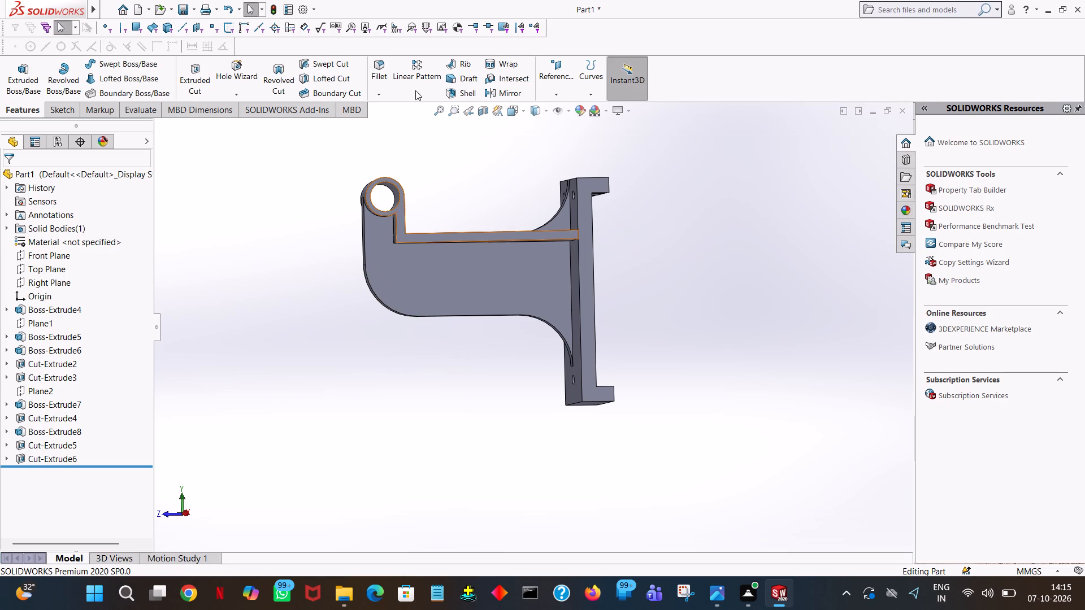
Fillet the inner corner edge where the arm's top face meets the upright below the boss with a 5 mm radius.
click(378, 71)
middle_drag(445, 206, 431, 239)
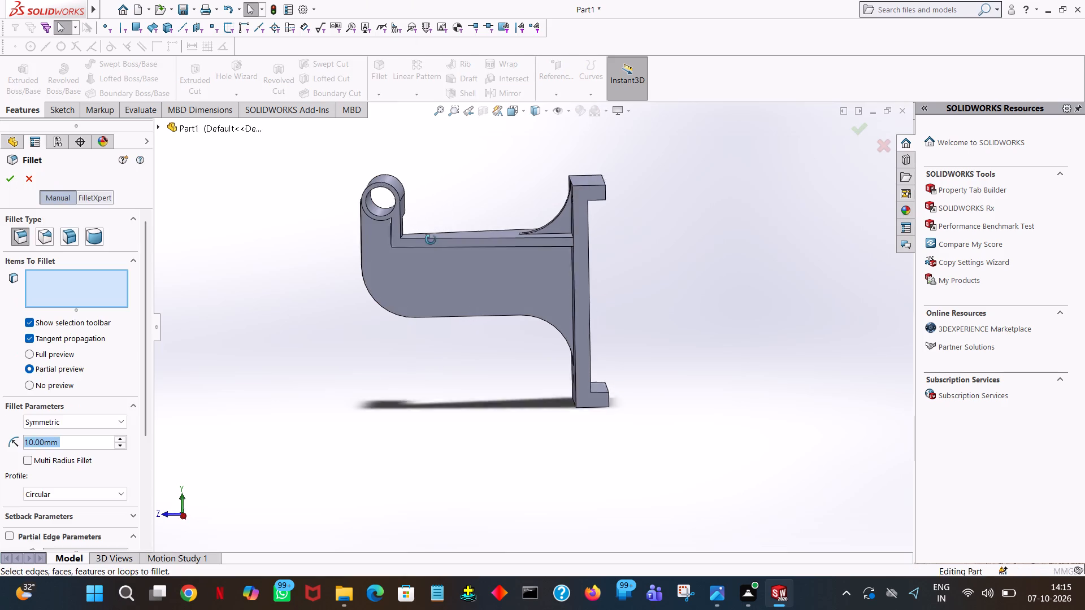
middle_drag(431, 239, 426, 251)
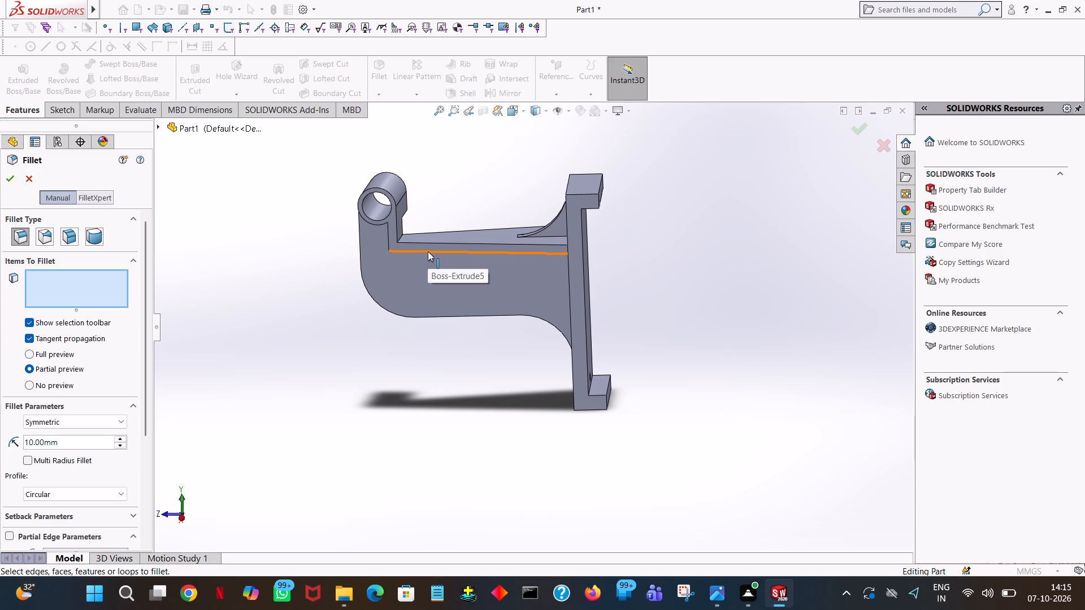
double_click(94, 439)
key(5)
key(Return)
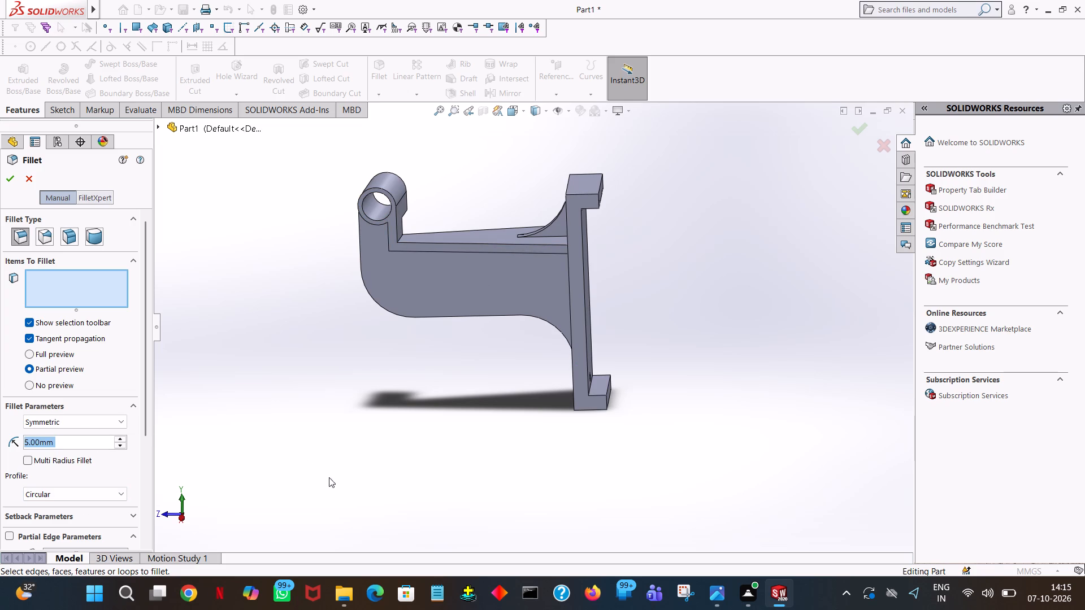
middle_drag(425, 231, 403, 254)
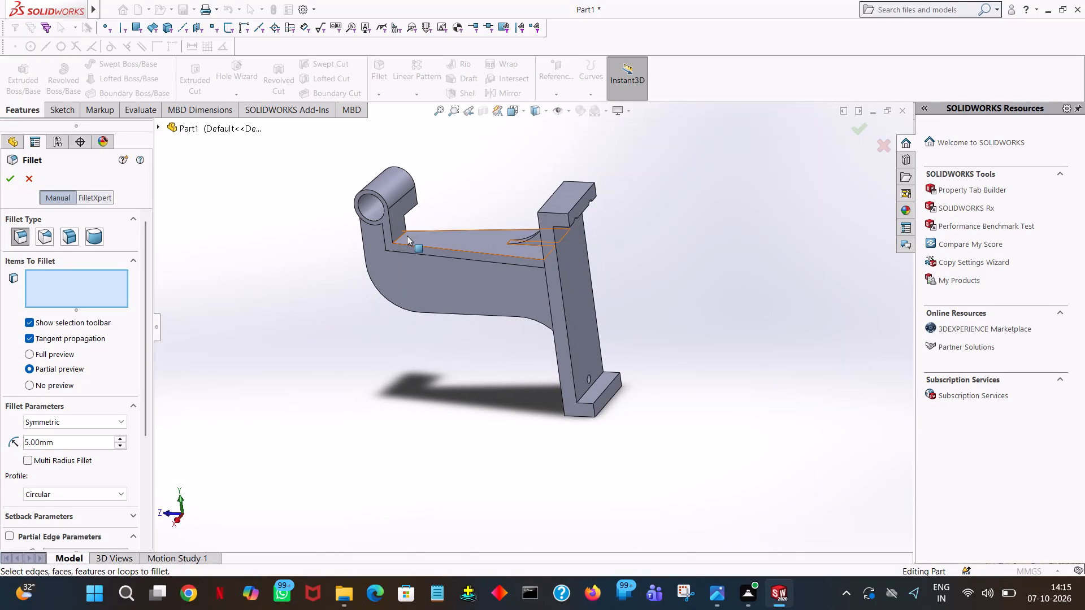
click(403, 236)
middle_drag(416, 289, 422, 272)
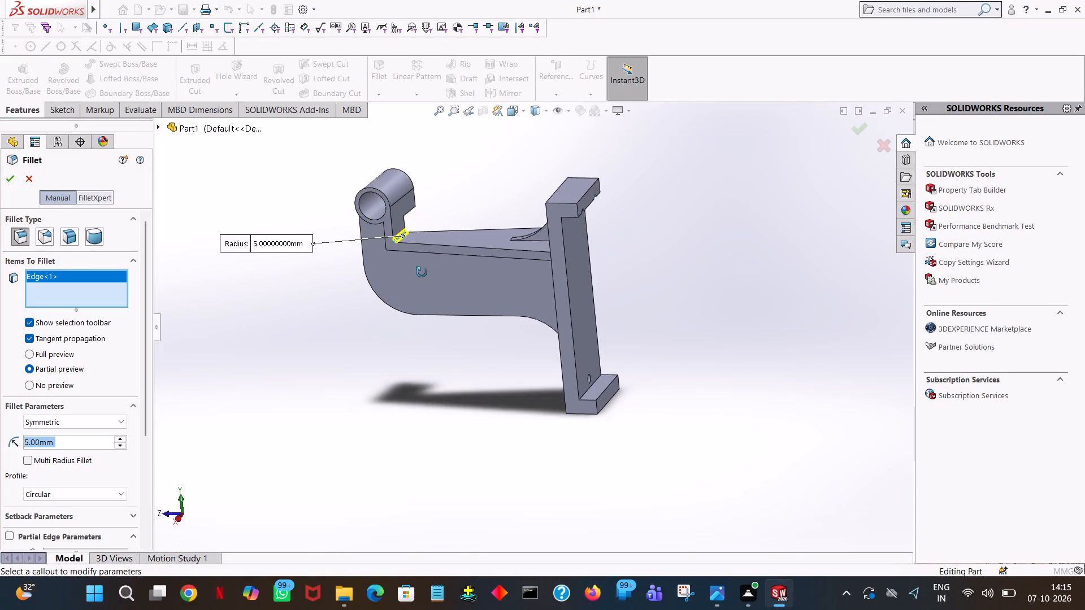
middle_drag(422, 272, 445, 230)
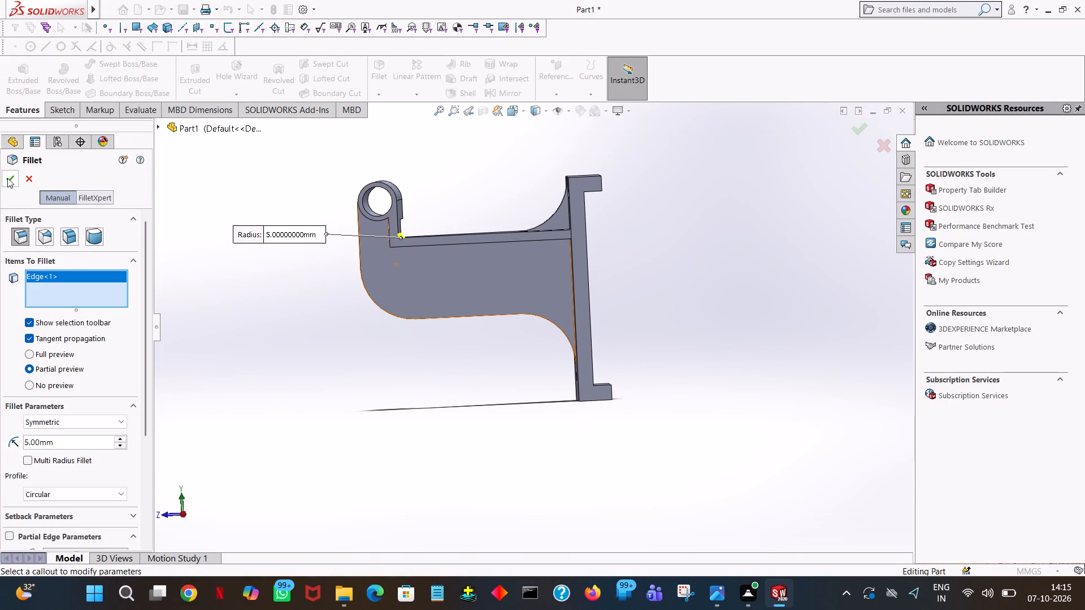
click(7, 178)
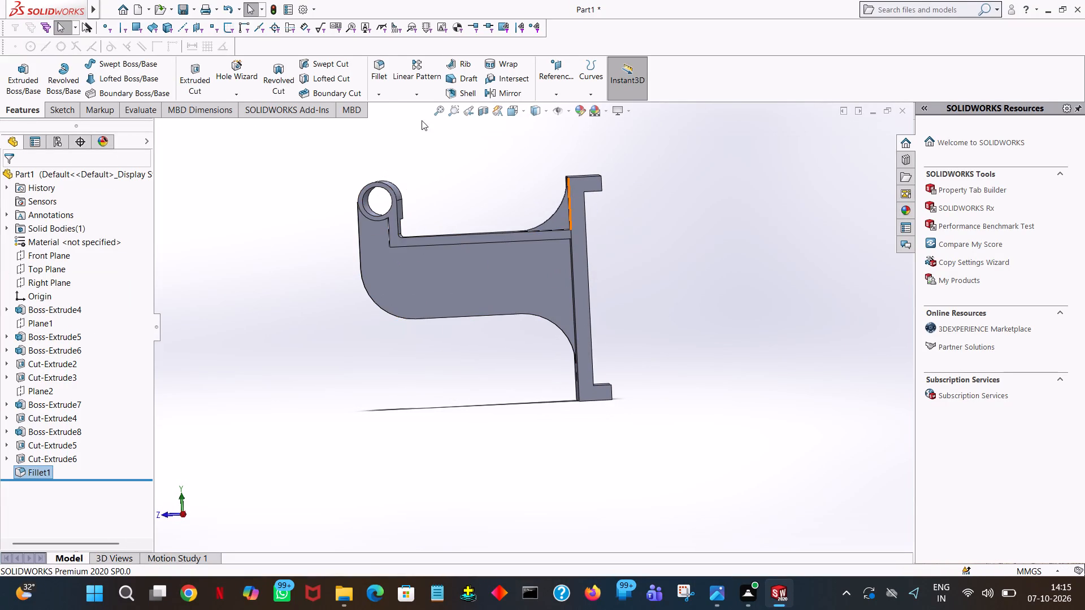
Fillet the outer corner edge of the arm's bend below the boss, beside the web, with a 5 mm radius.
click(376, 75)
middle_drag(448, 165, 473, 147)
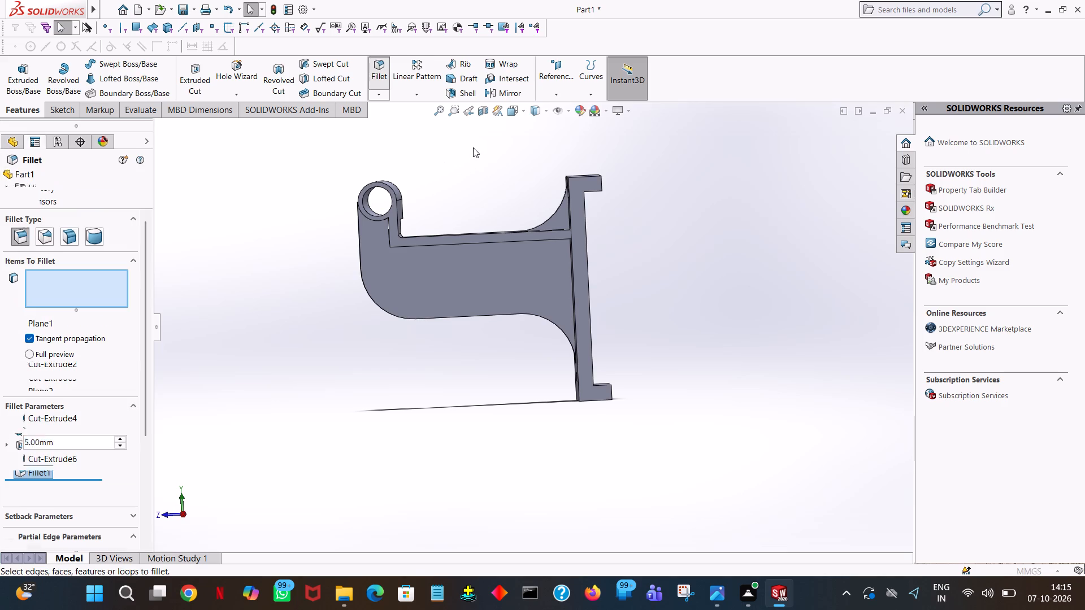
middle_drag(473, 147, 463, 149)
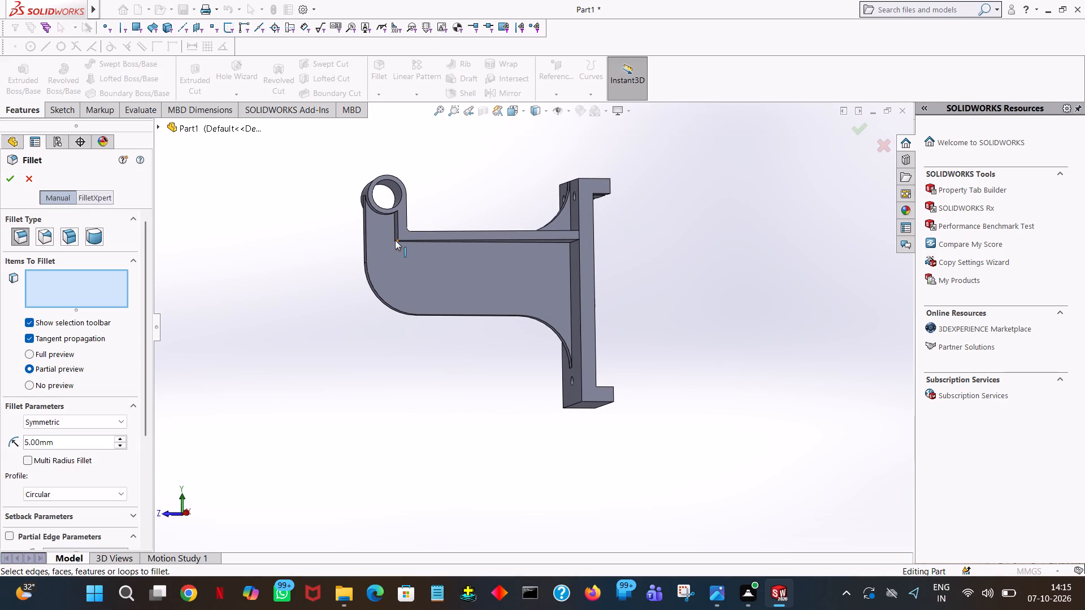
ctrl+scroll(405, 235, down, 2)
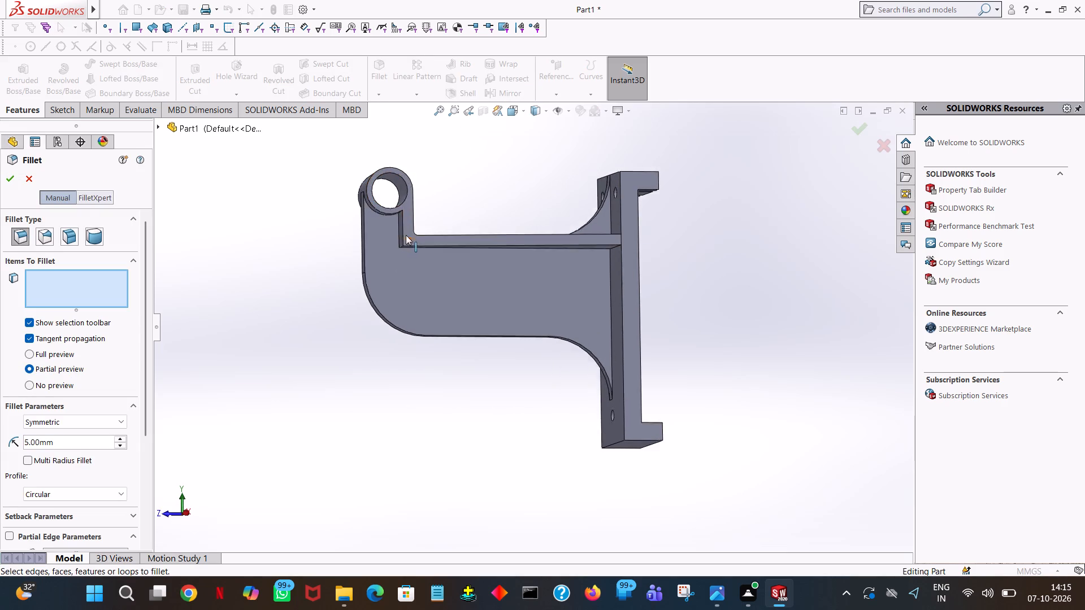
ctrl+scroll(406, 235, down, 7)
click(497, 365)
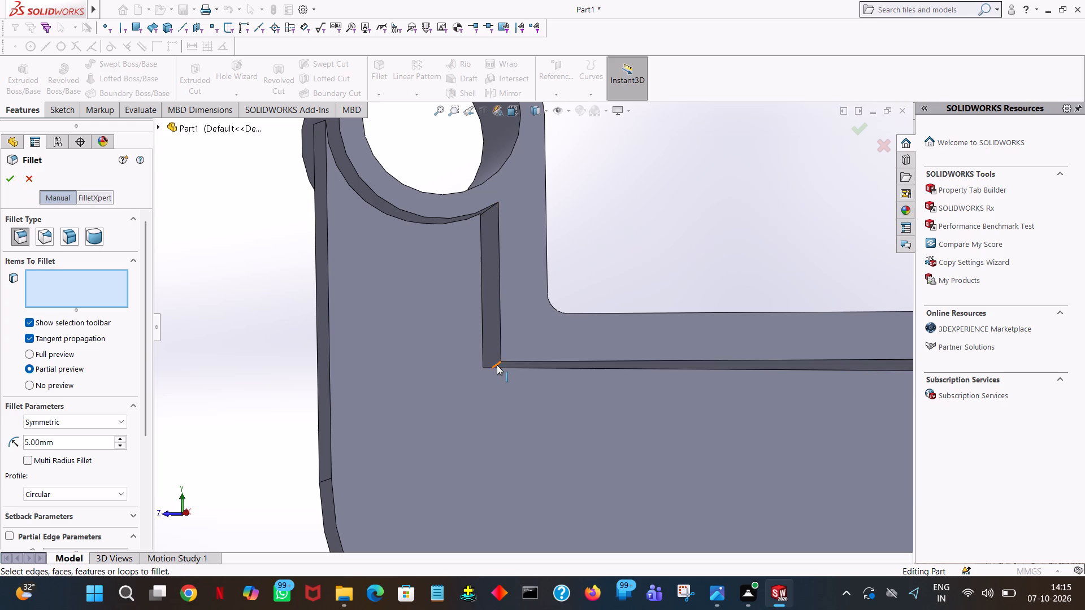
click(10, 176)
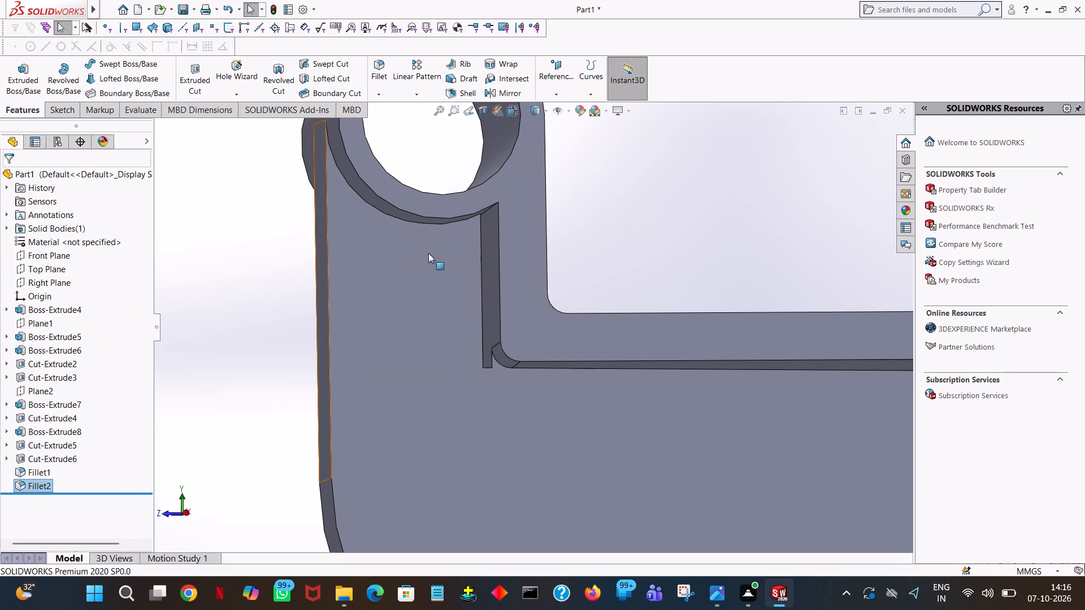
Fillet the edge where the arm's underside meets the body's front face, beside the web, with a 5 mm radius.
ctrl+scroll(1013, 219, down, 1)
ctrl+scroll(913, 206, up, 5)
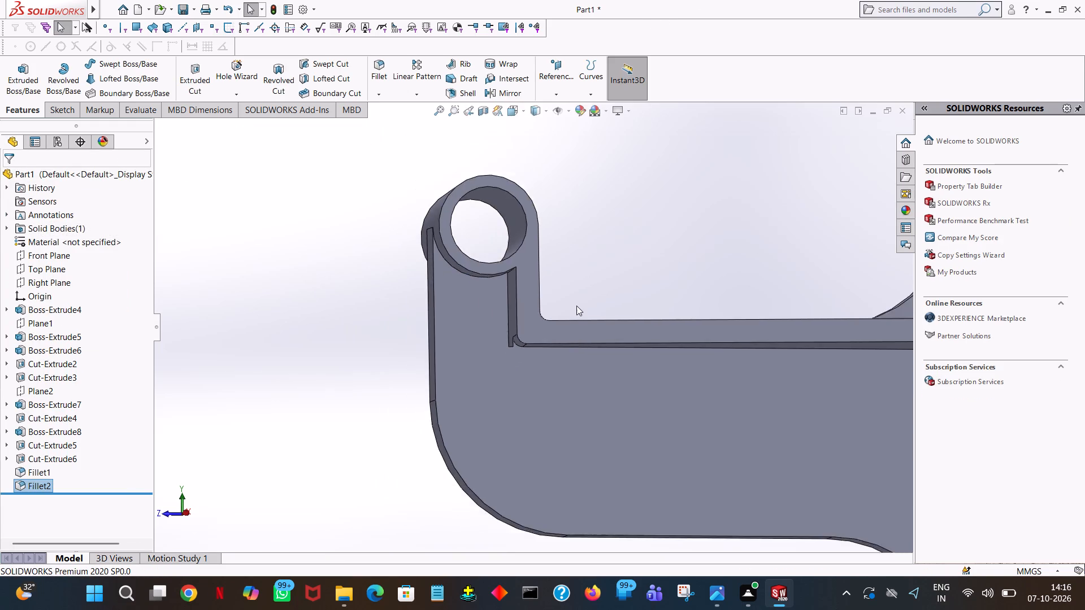
ctrl+scroll(550, 385, down, 6)
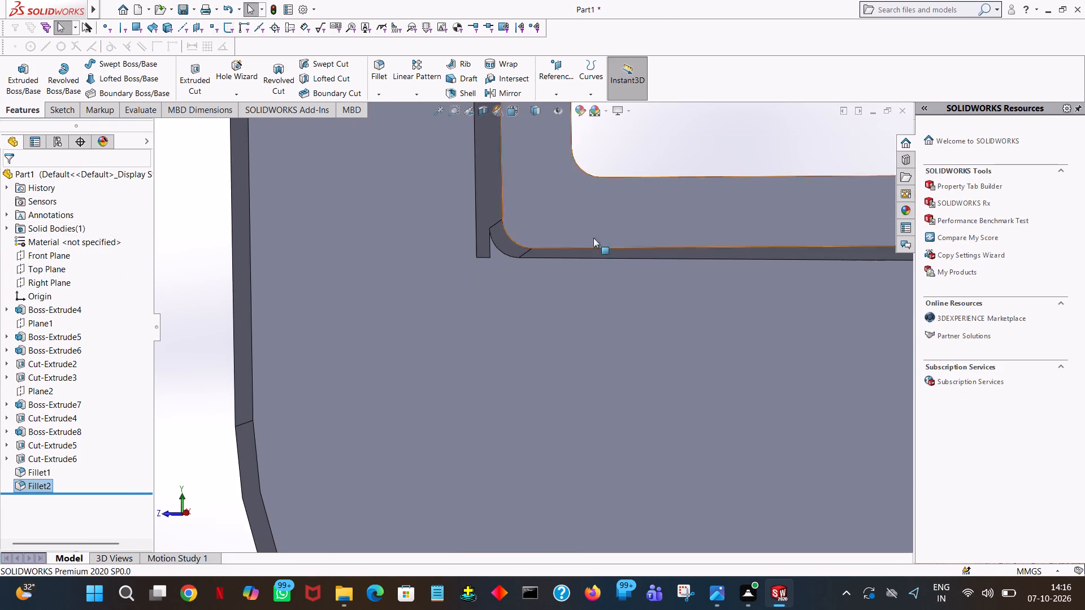
ctrl+scroll(594, 242, up, 13)
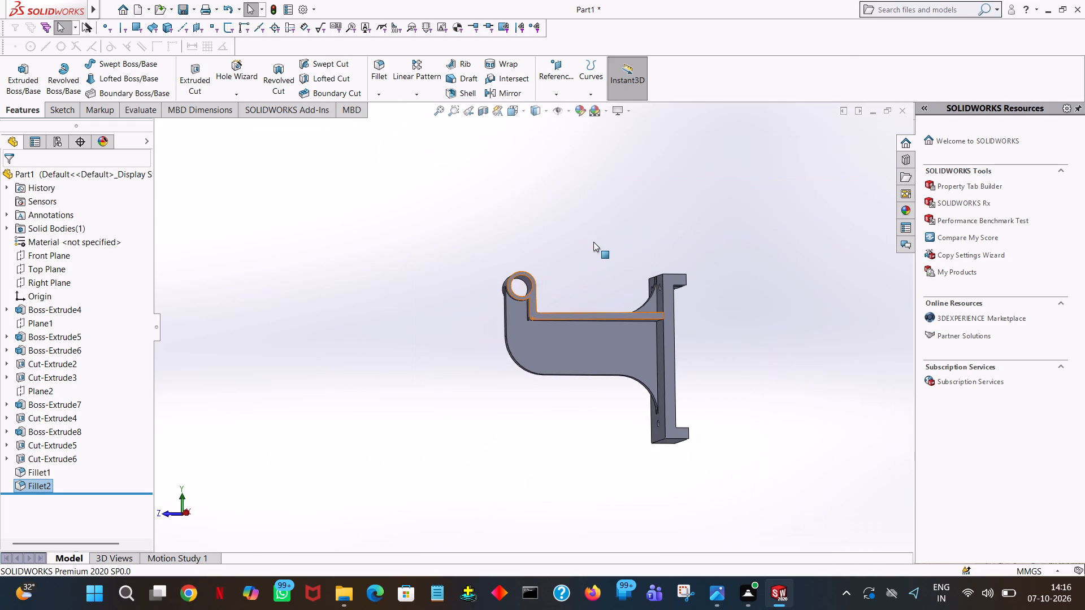
ctrl+scroll(666, 332, down, 3)
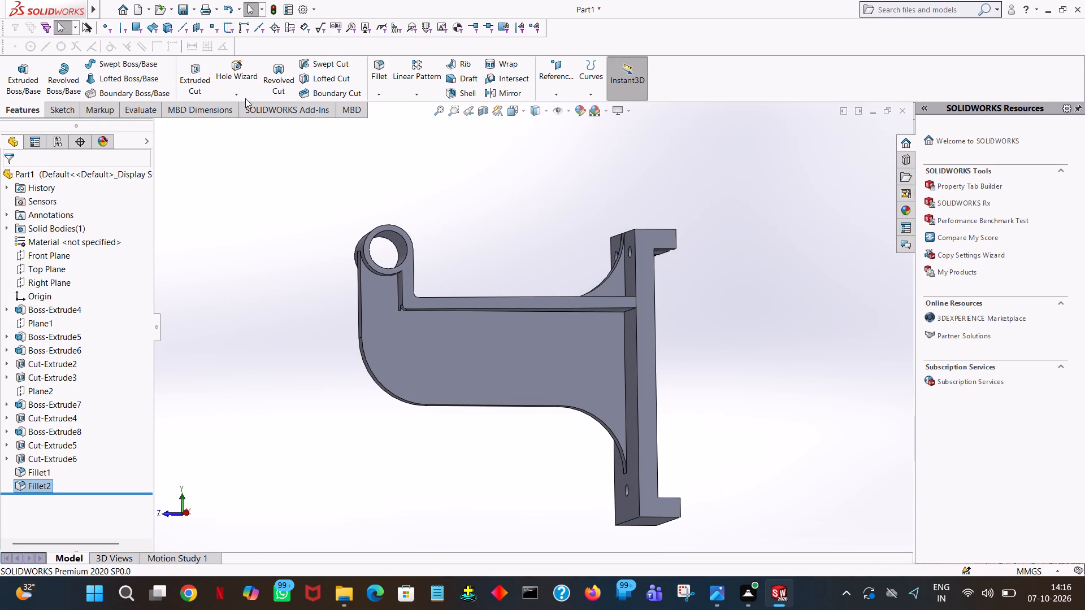
ctrl+click(379, 74)
ctrl+scroll(646, 315, down, 8)
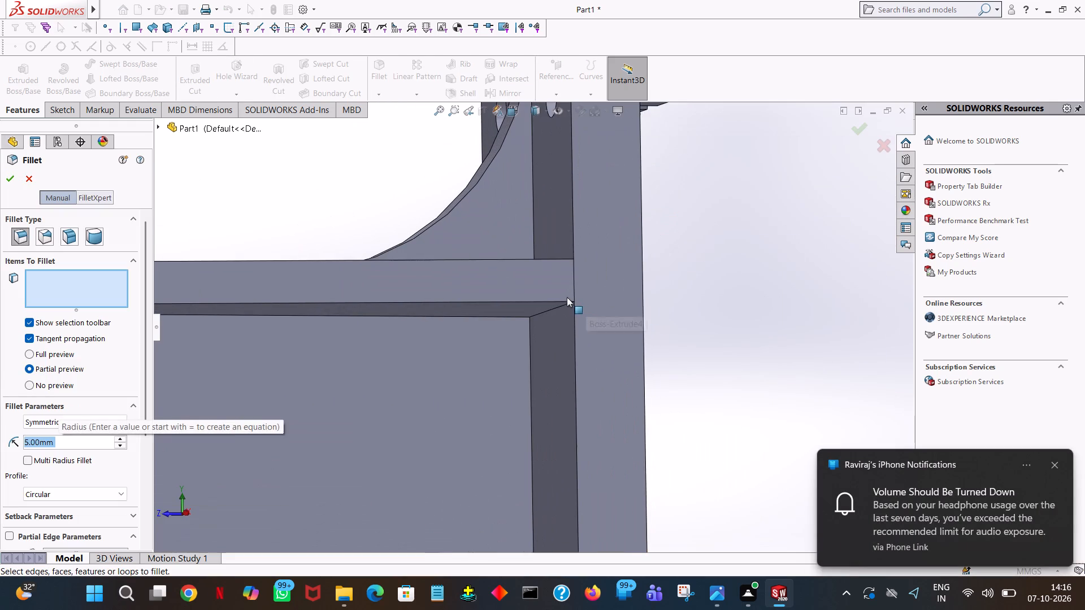
click(558, 307)
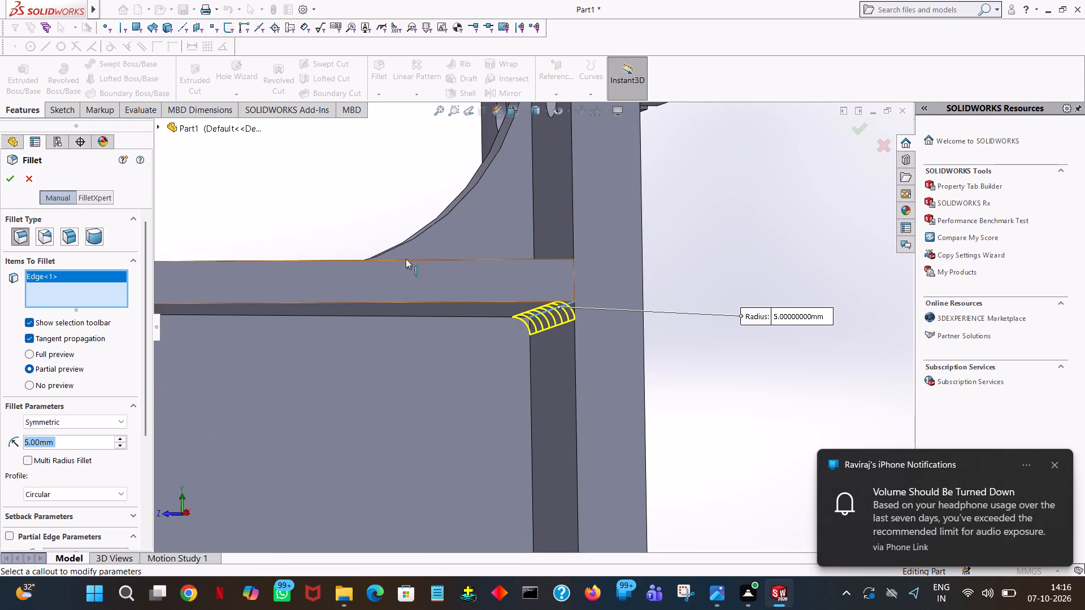
click(10, 180)
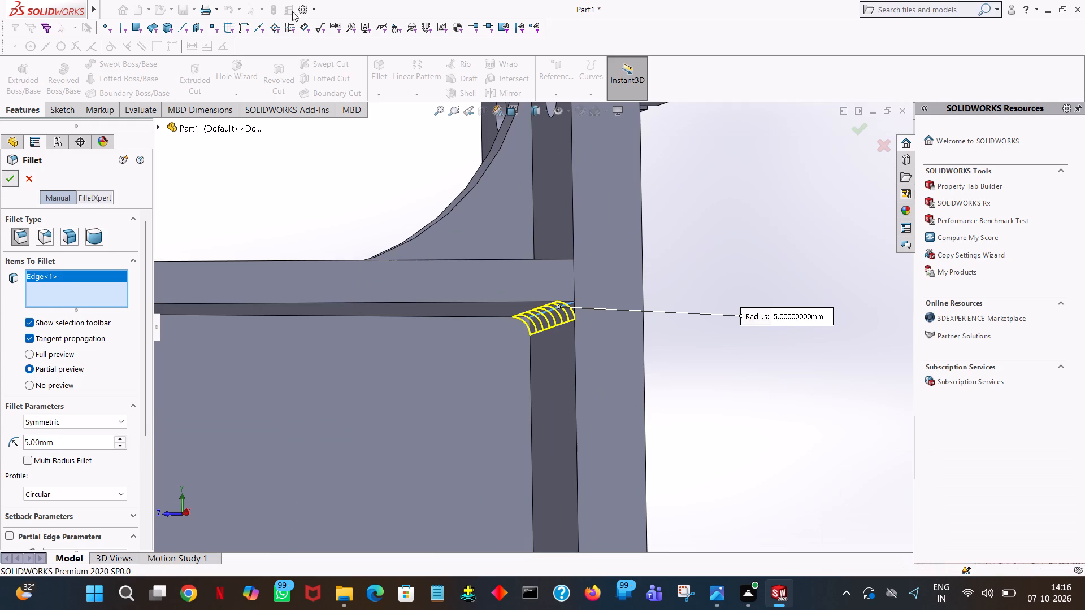
Fillet the edges where the arm's top face meets the body on both sides of the upper rib with a 5 mm radius.
middle_drag(480, 193, 488, 243)
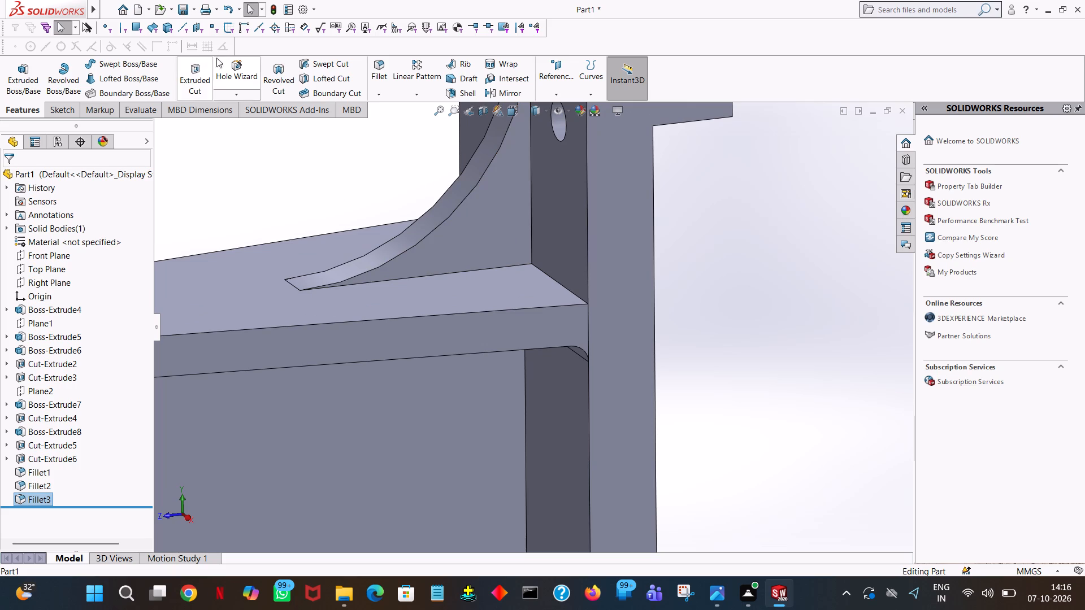
click(377, 65)
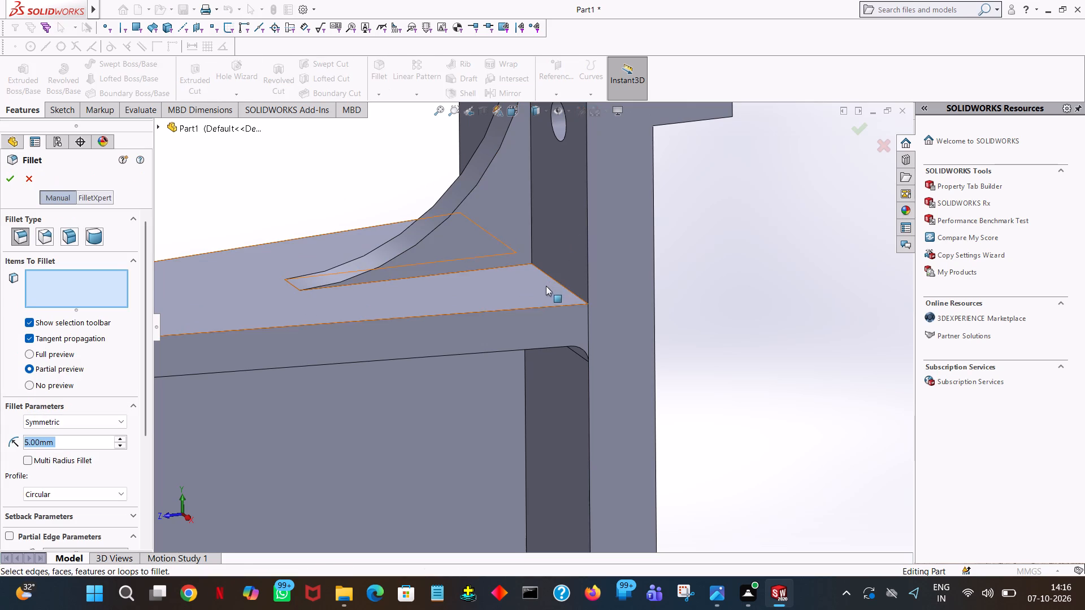
click(561, 283)
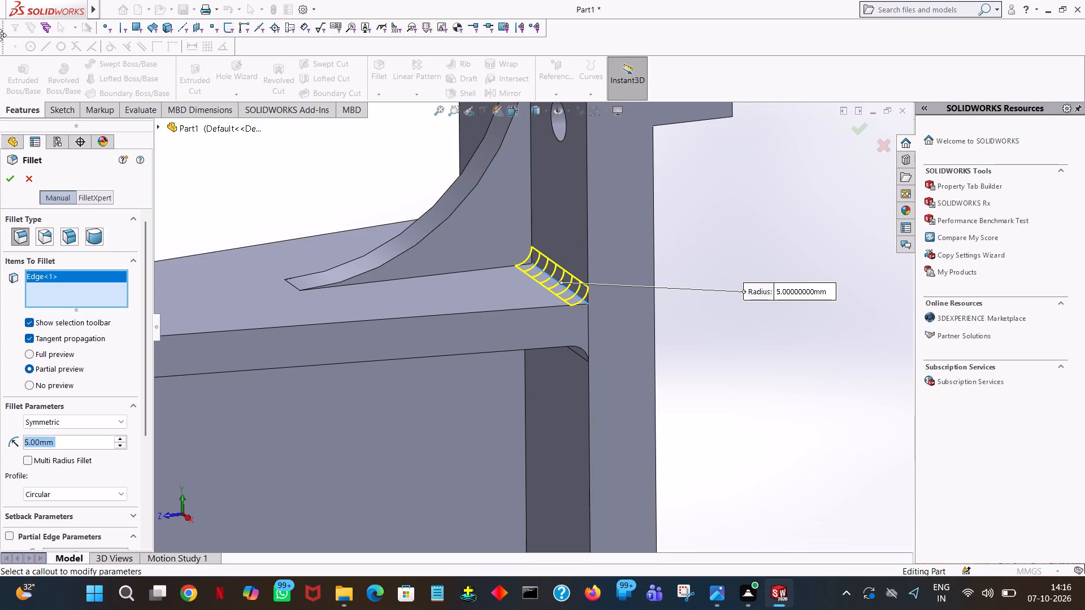
click(11, 174)
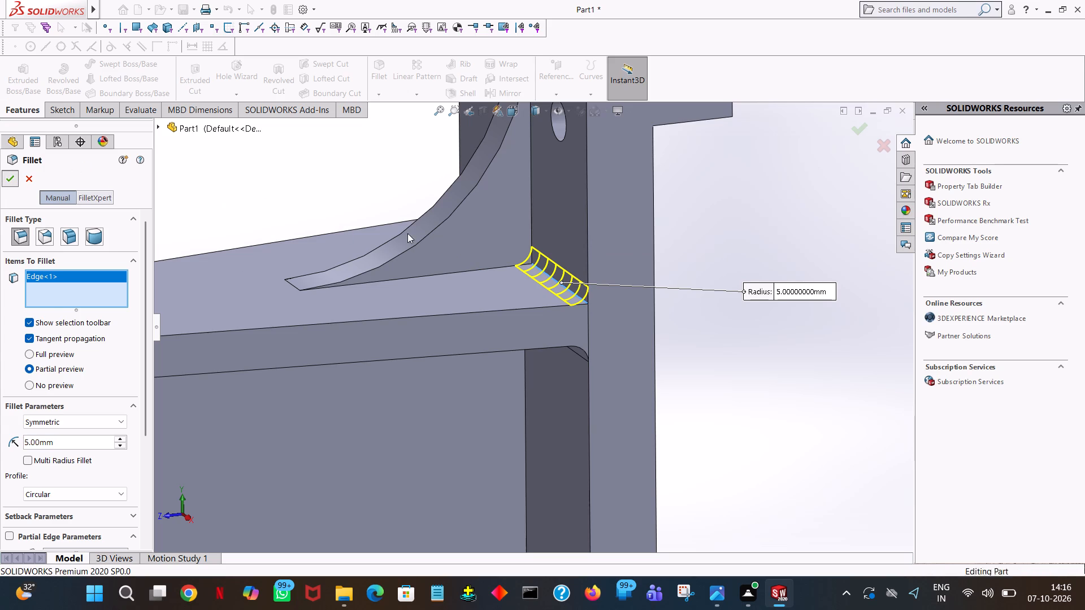
middle_drag(346, 189, 415, 245)
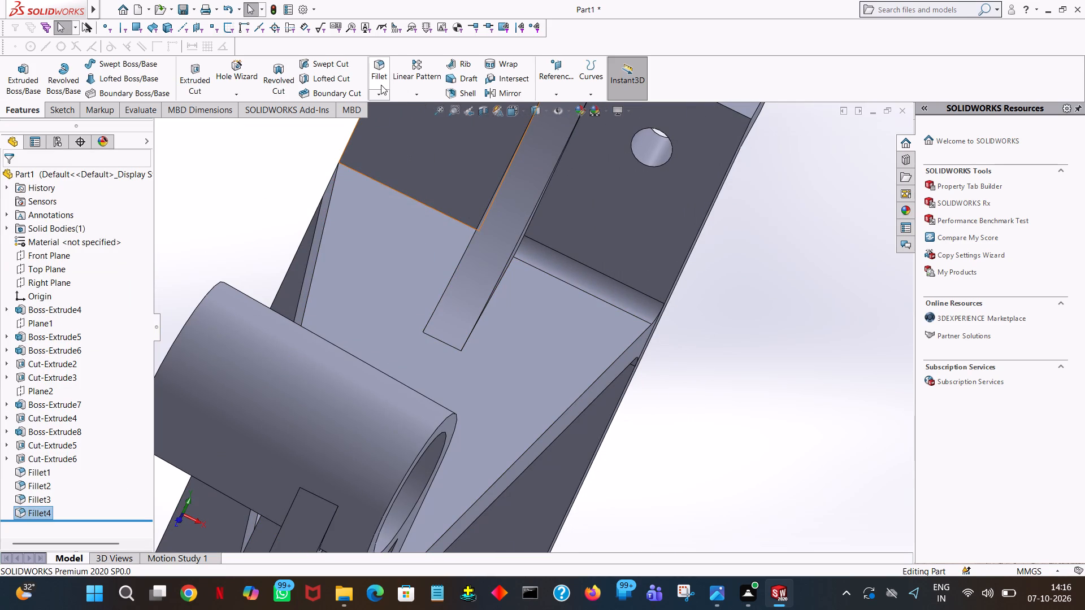
click(379, 71)
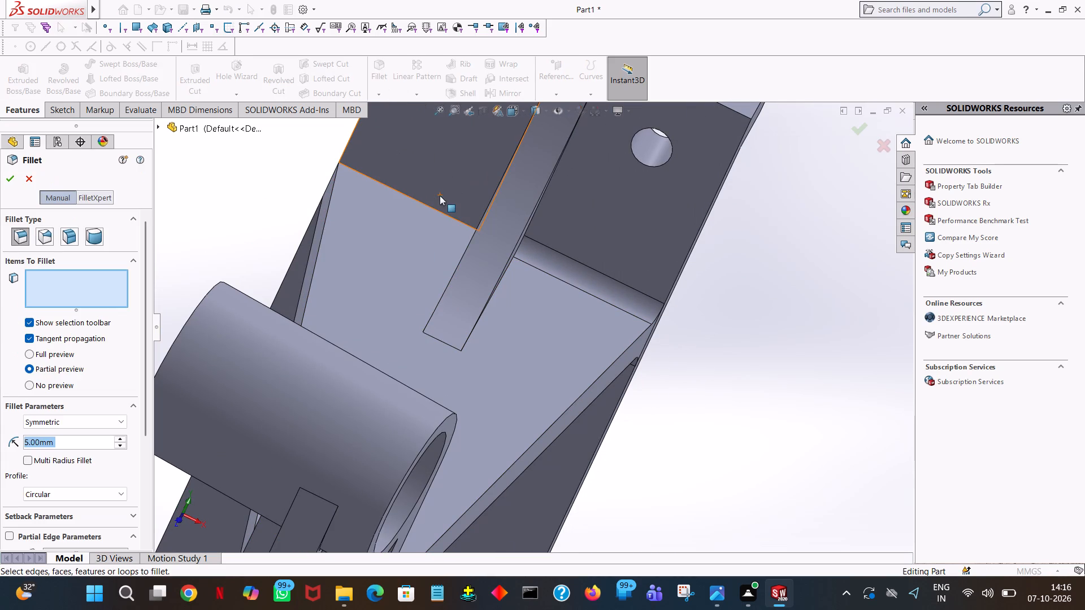
click(415, 199)
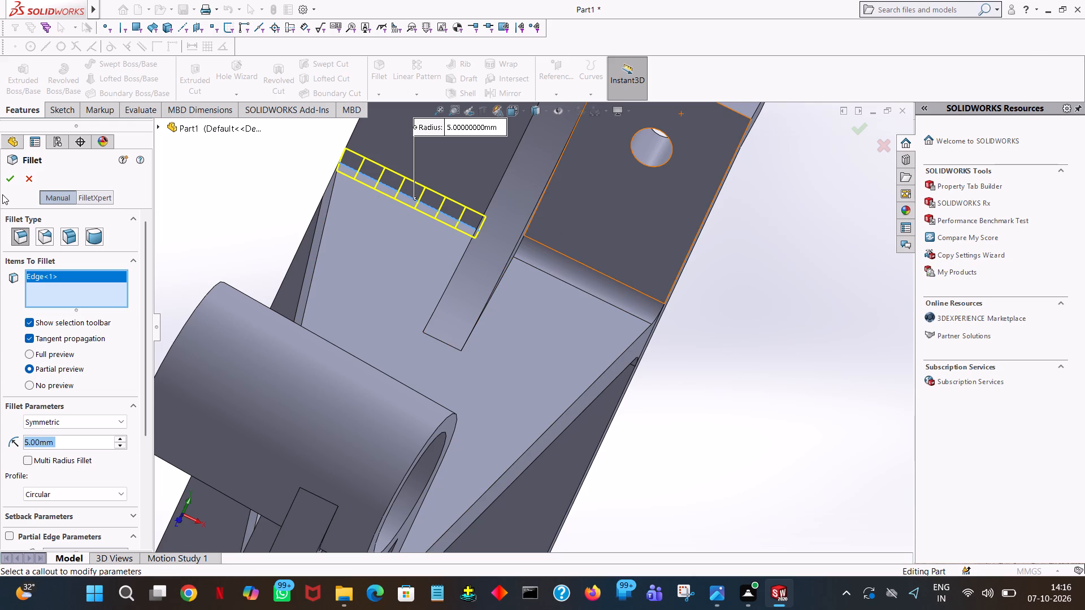
click(6, 180)
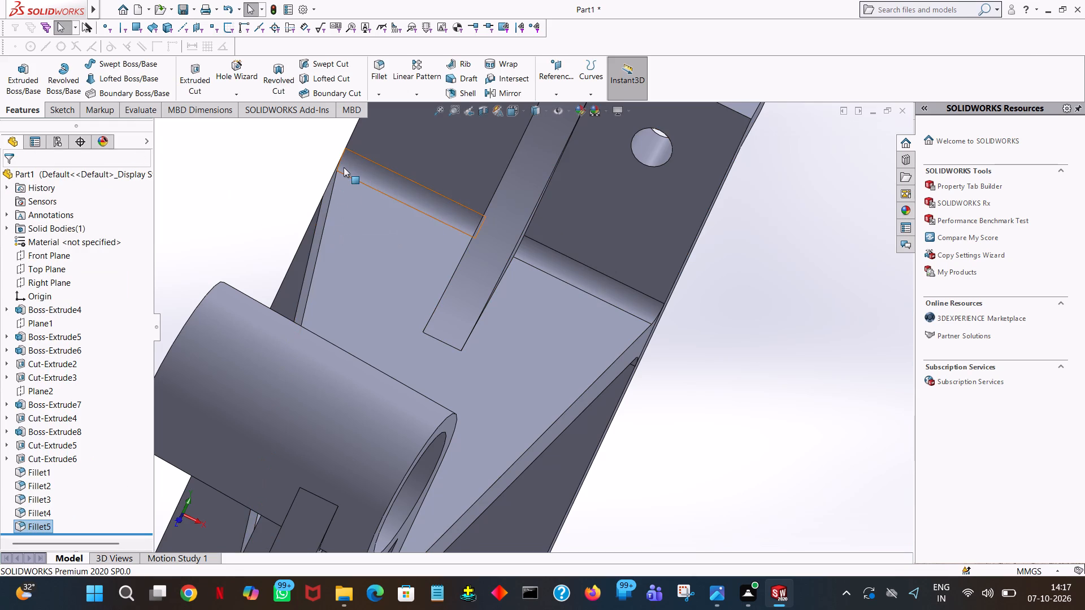
Apply a light peach colour from the standard palette to the whole part.
scroll(672, 348, right, 1)
scroll(672, 349, left, 1)
scroll(672, 349, down, 3)
ctrl+scroll(670, 351, up, 10)
middle_drag(526, 294, 517, 272)
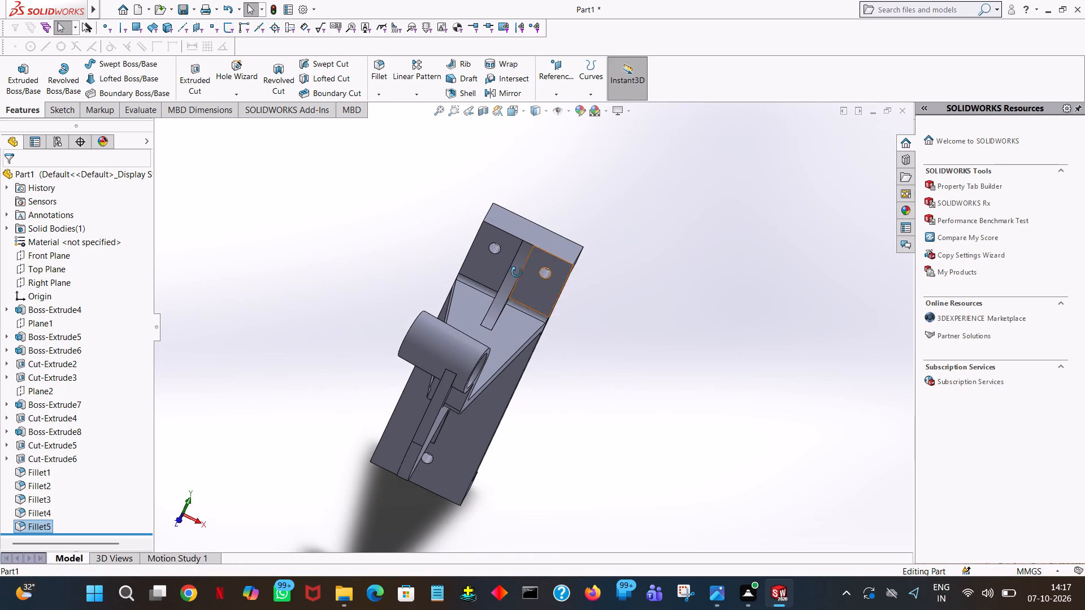
middle_drag(517, 272, 596, 222)
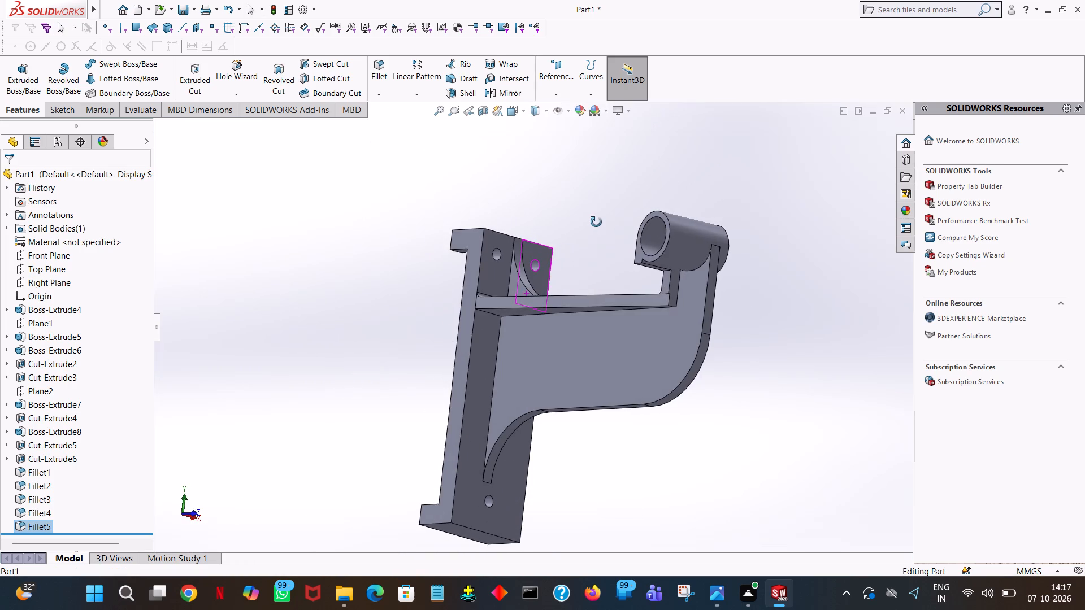
middle_drag(596, 222, 444, 239)
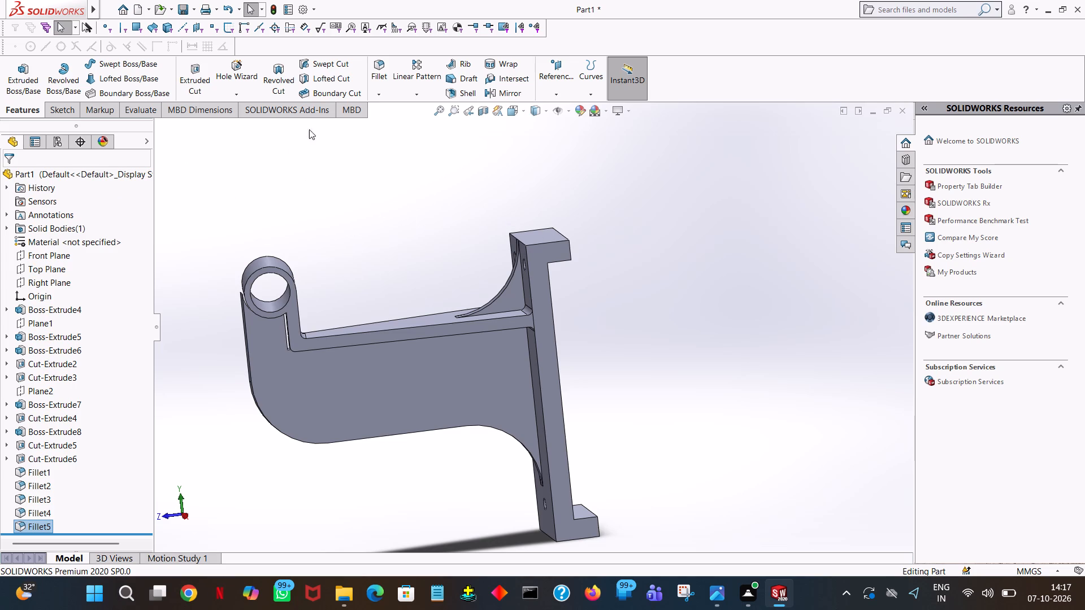
click(437, 341)
right_click(437, 341)
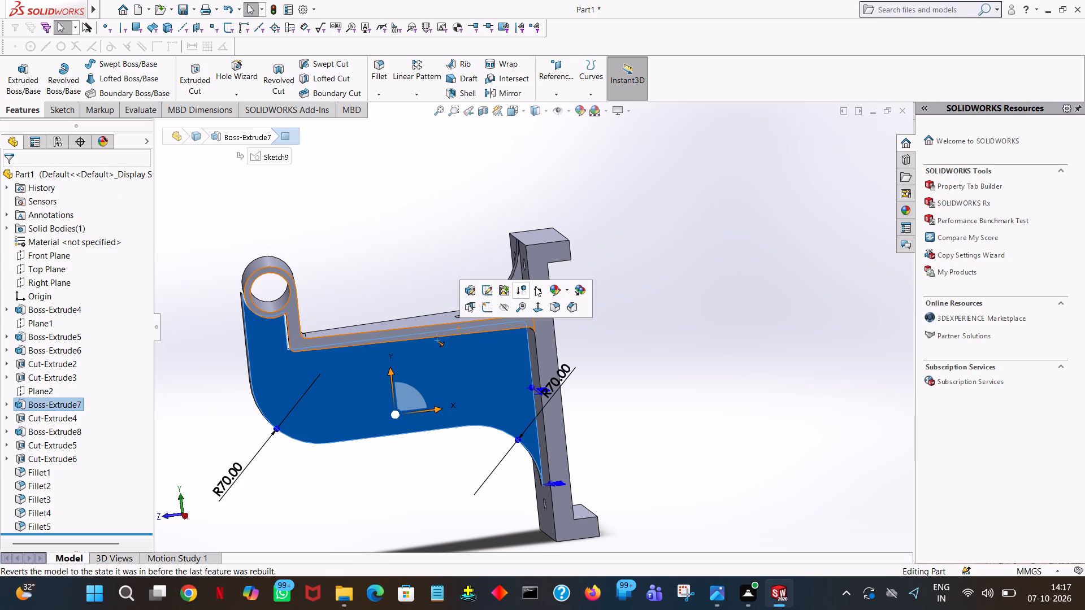
click(555, 291)
click(552, 290)
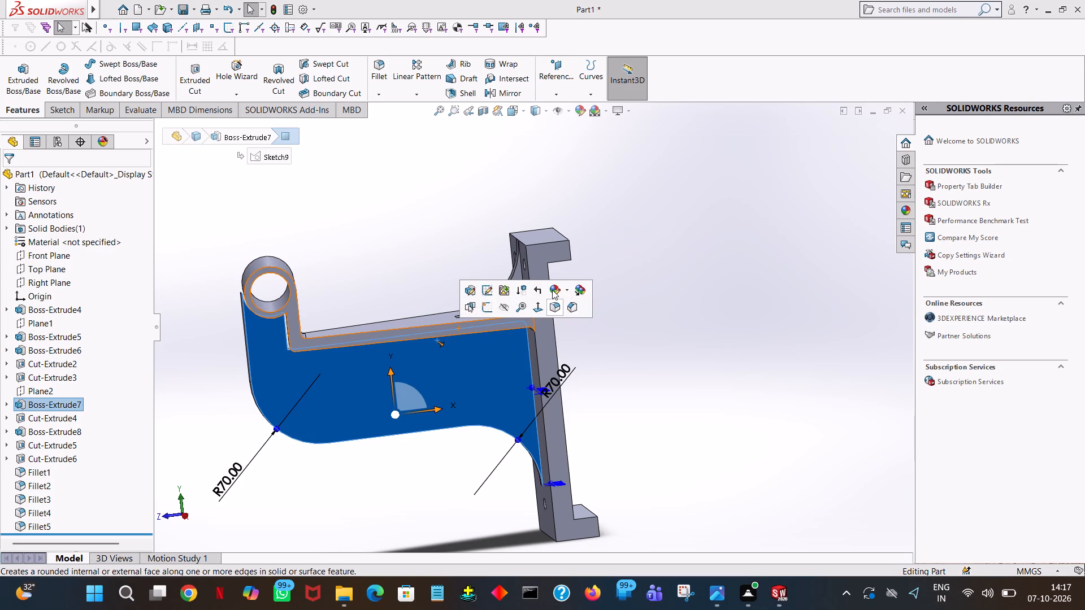
click(562, 347)
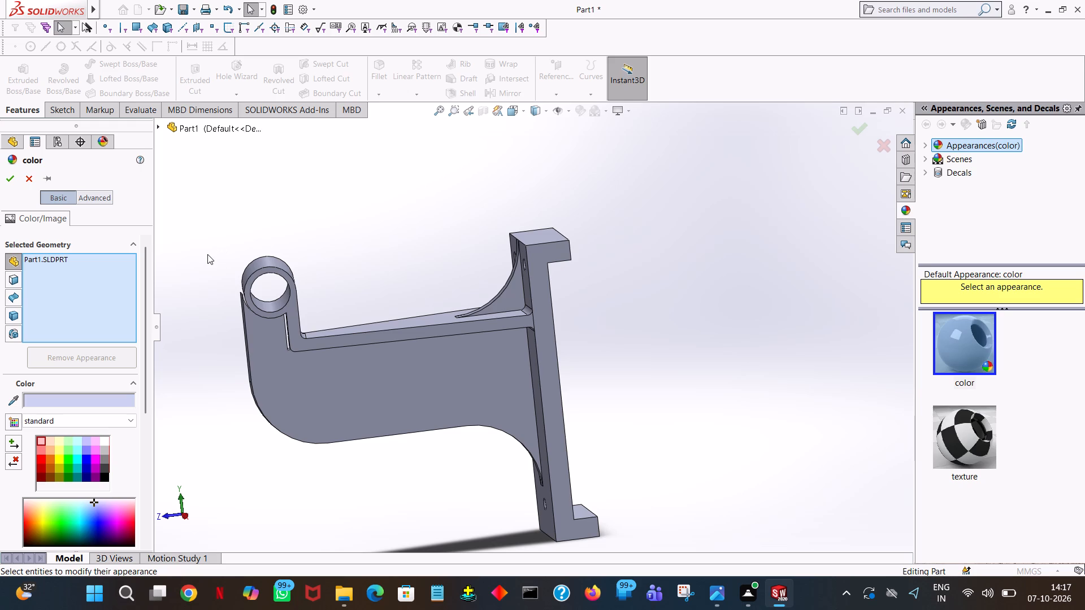
click(50, 439)
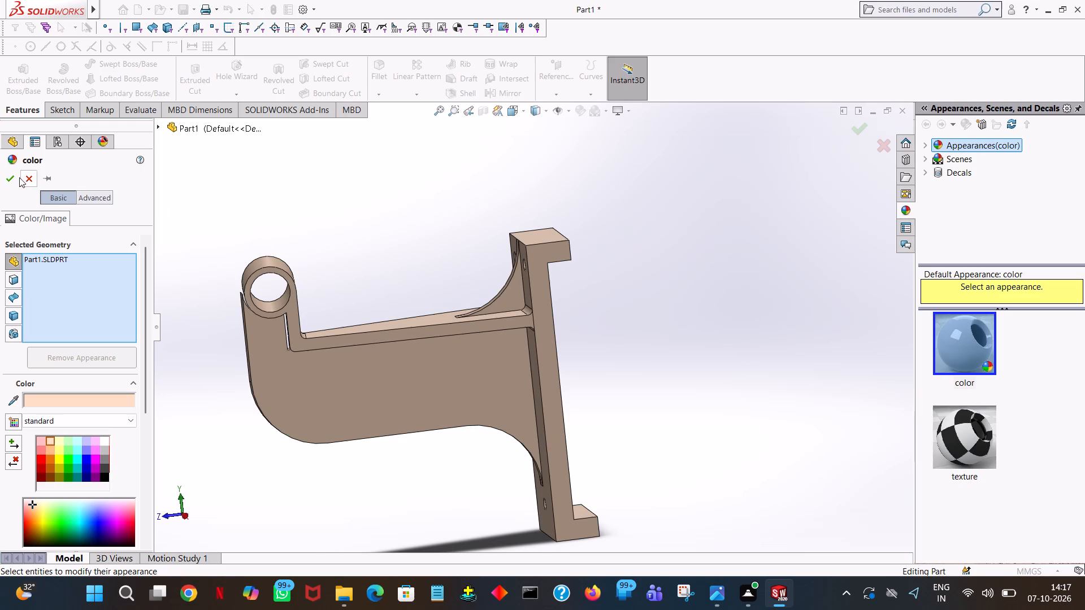
click(5, 180)
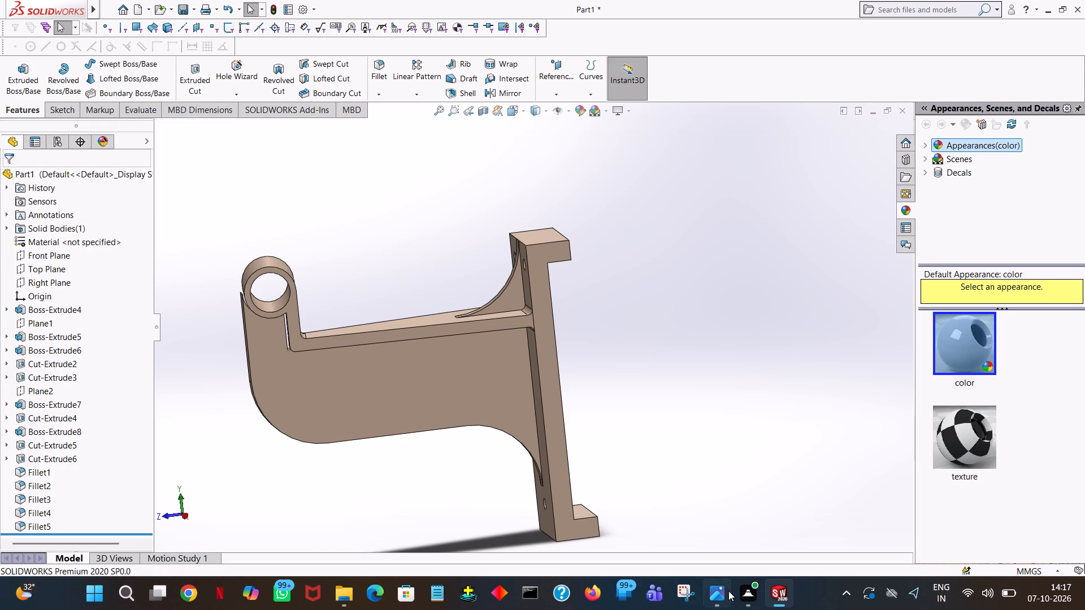
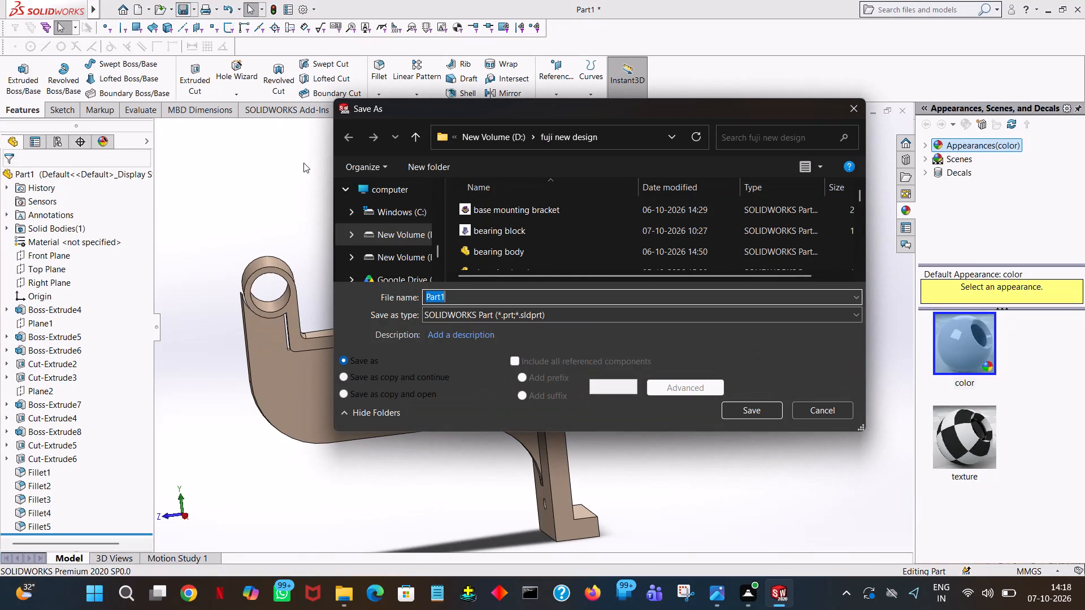
Save the part as "wall bracket" in the "fuji new design" folder in SOLIDWORKS Part format.
text(wall)
key(space)
text(bracket)
key(Return)
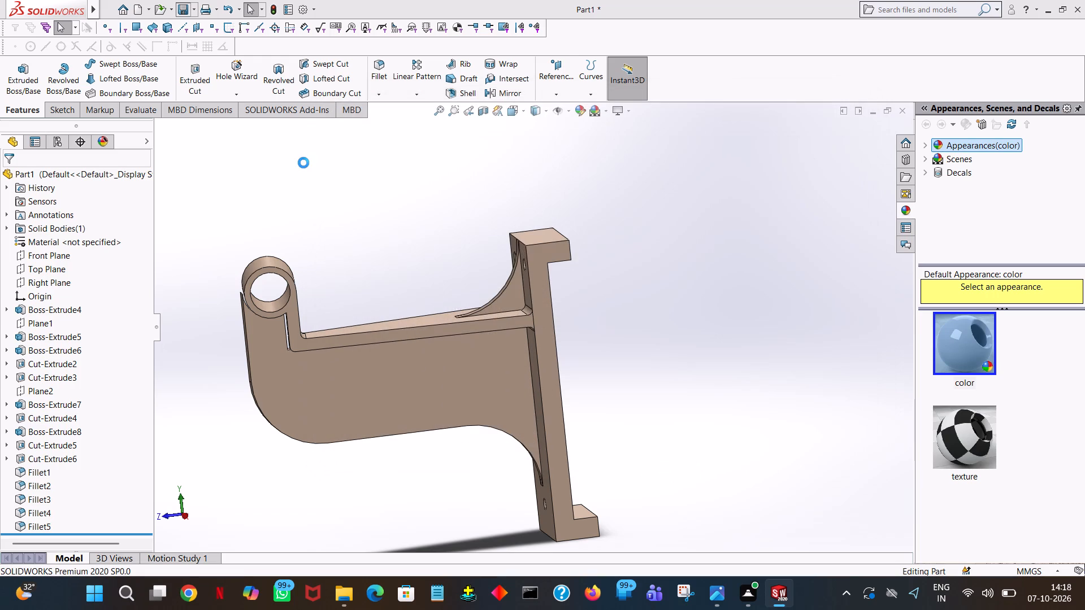
Save the wall bracket also as an Adobe Portable Document Format (*.pdf) file on New Volume (D:).
click(197, 10)
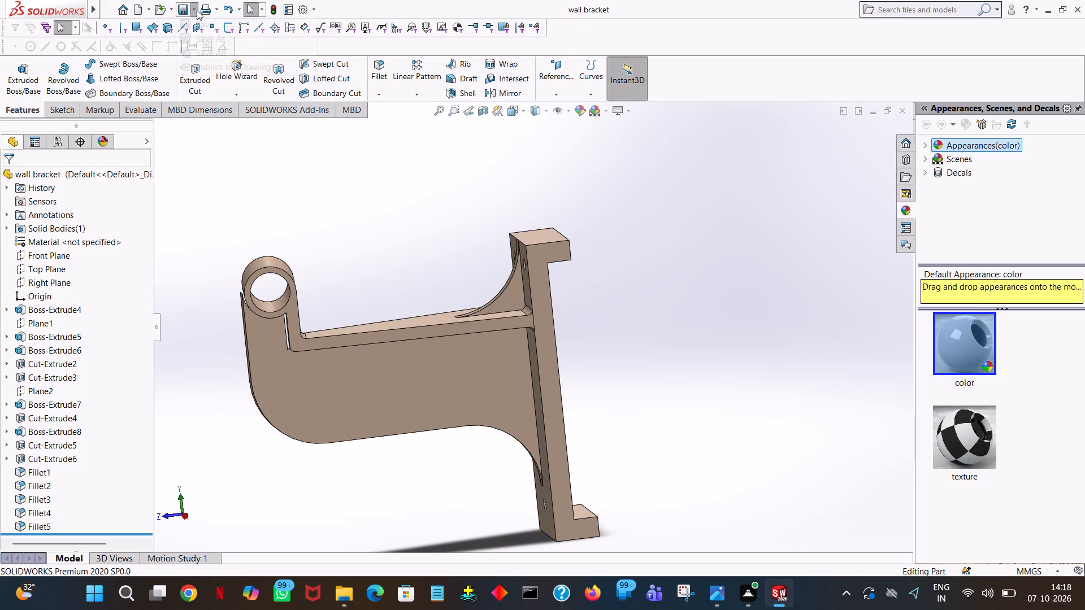
click(200, 41)
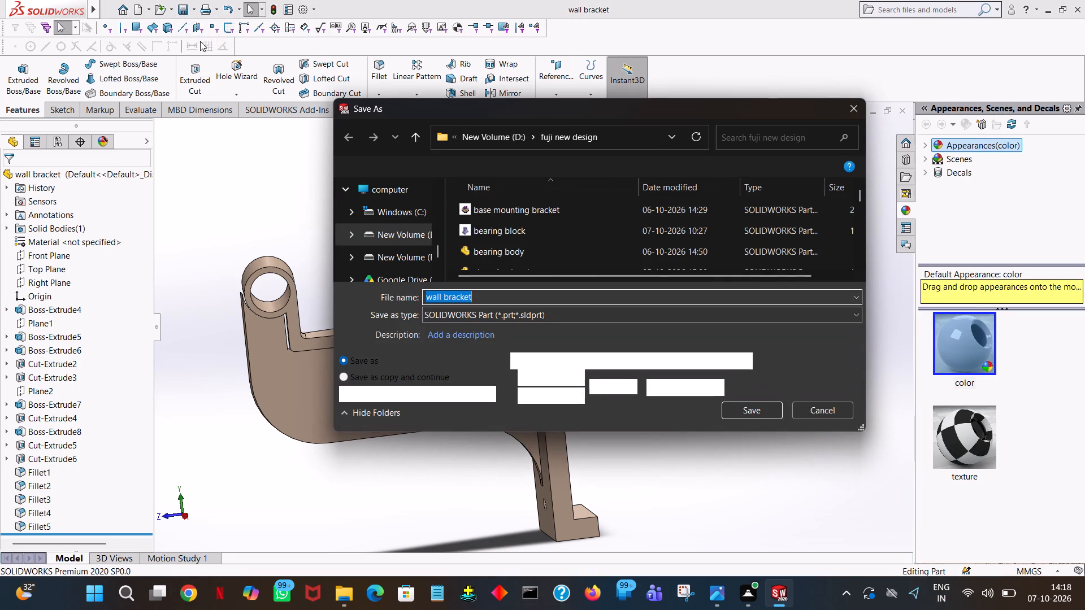
click(414, 138)
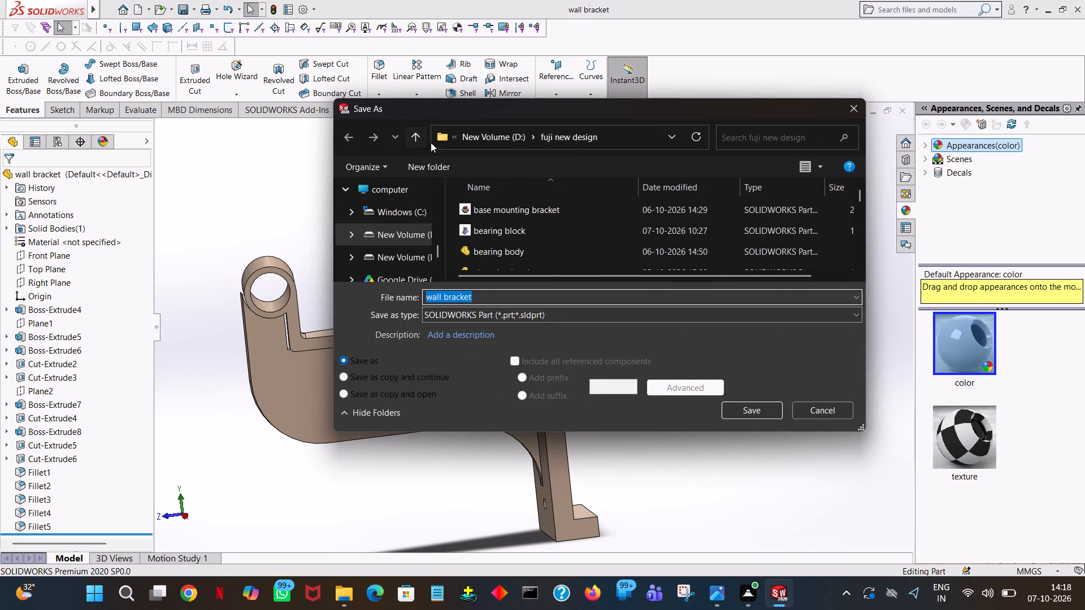
double_click(742, 228)
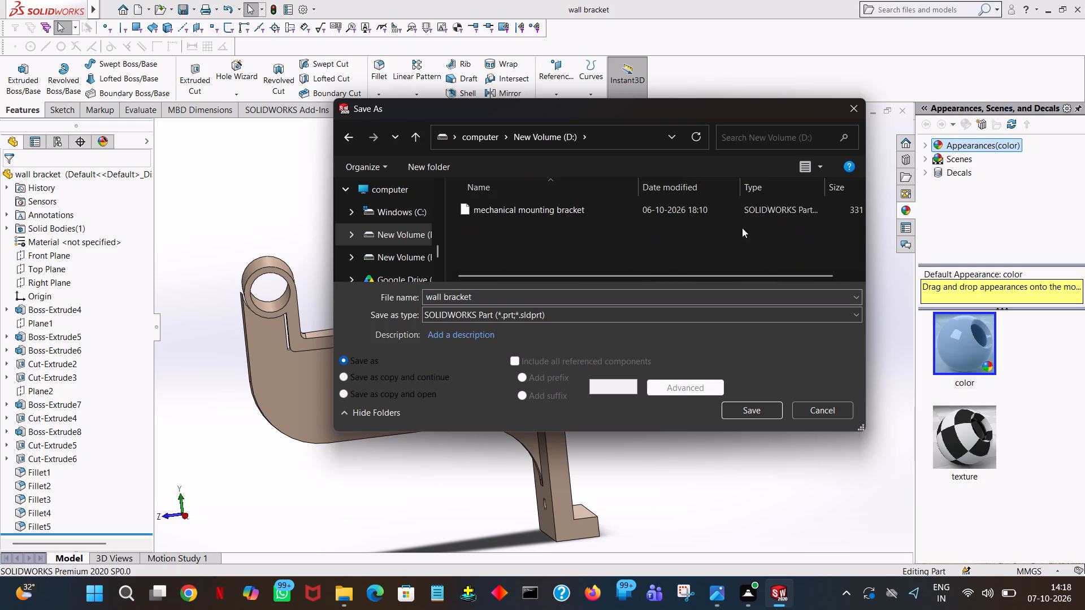
click(567, 317)
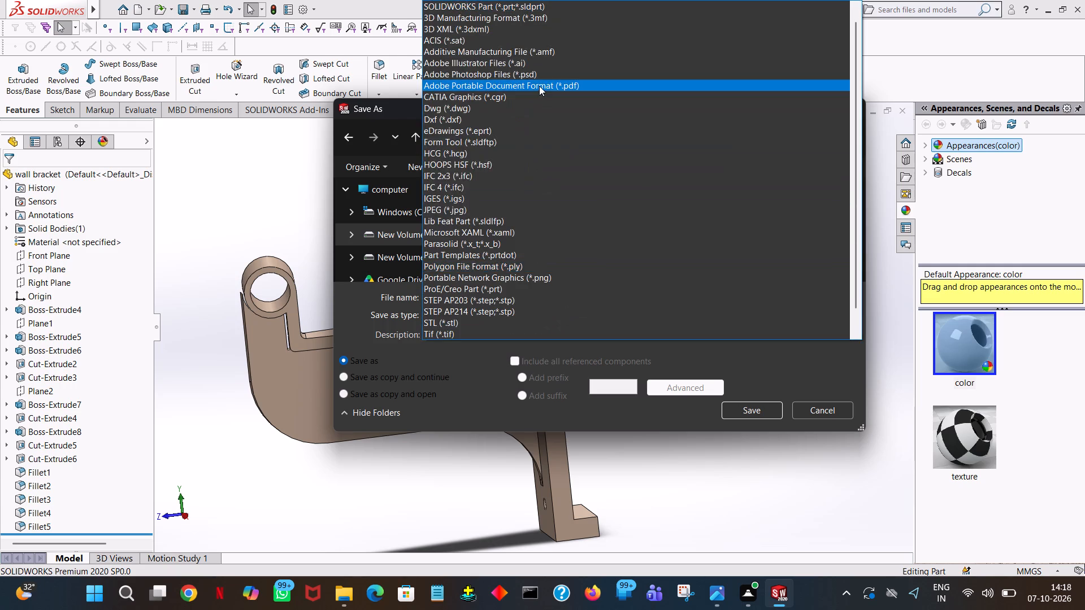
click(539, 86)
click(748, 429)
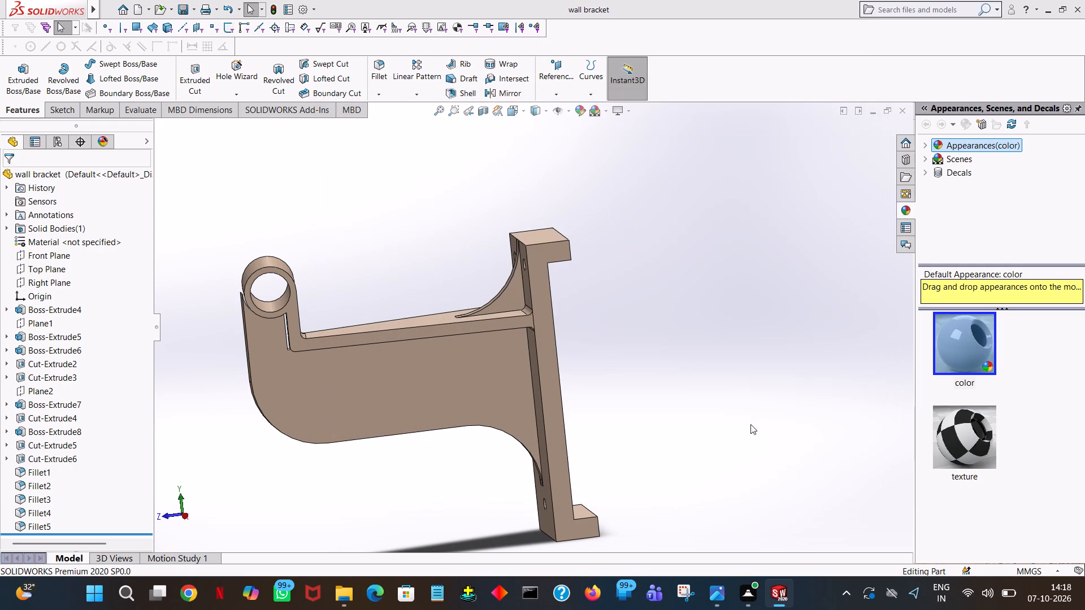